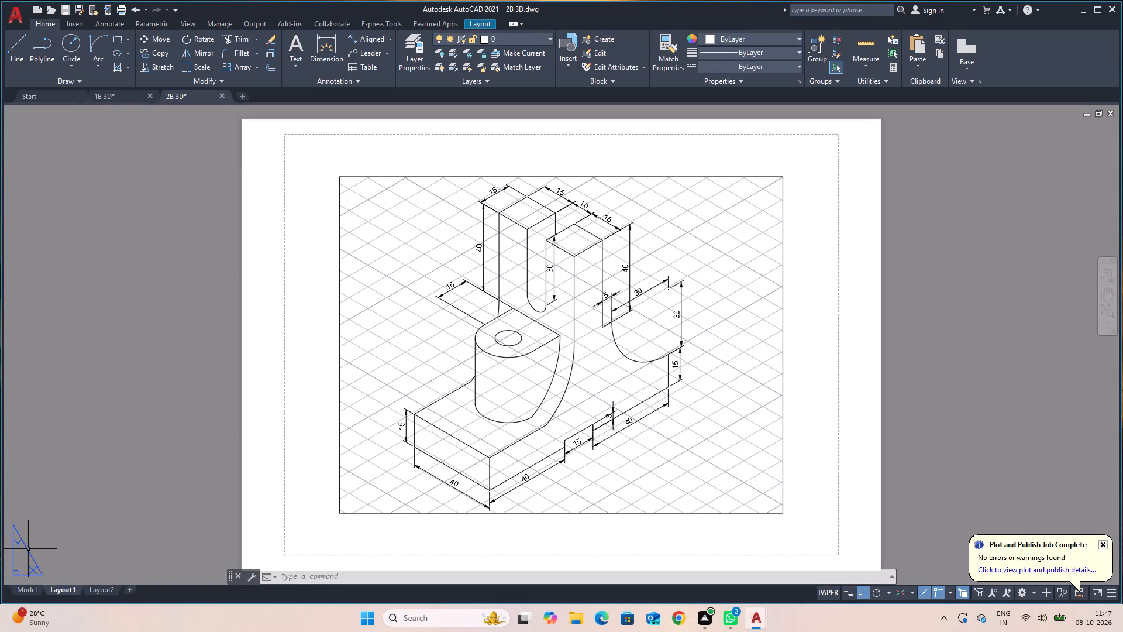
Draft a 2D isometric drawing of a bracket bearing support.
Start a new blank drawing and save it in the Documents folder as 3B 3D.
click(27, 593)
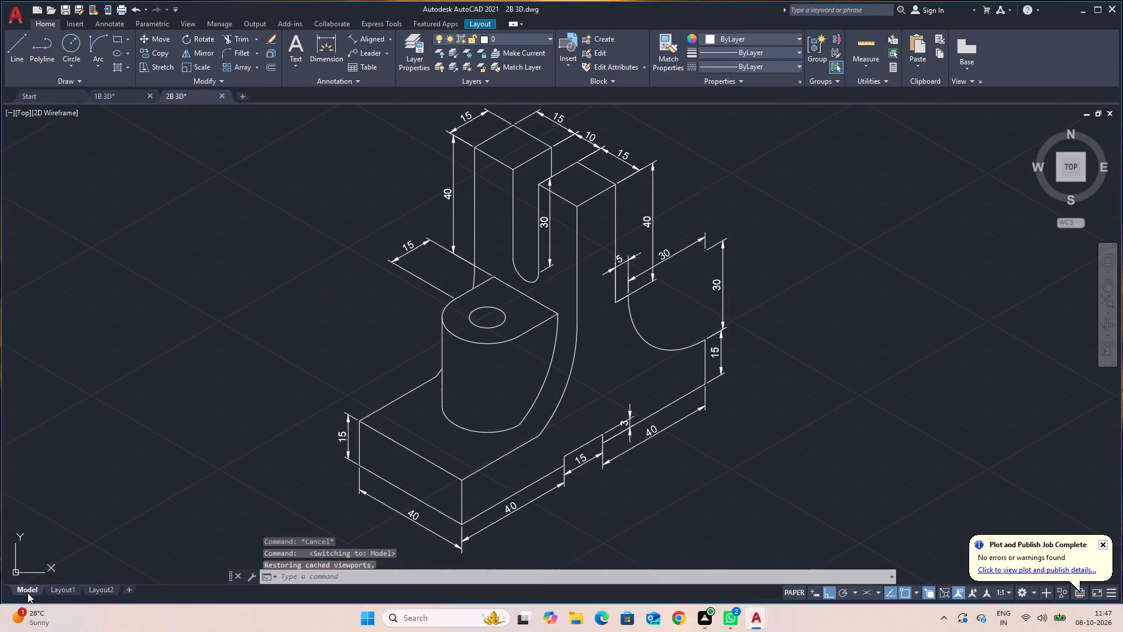
click(244, 95)
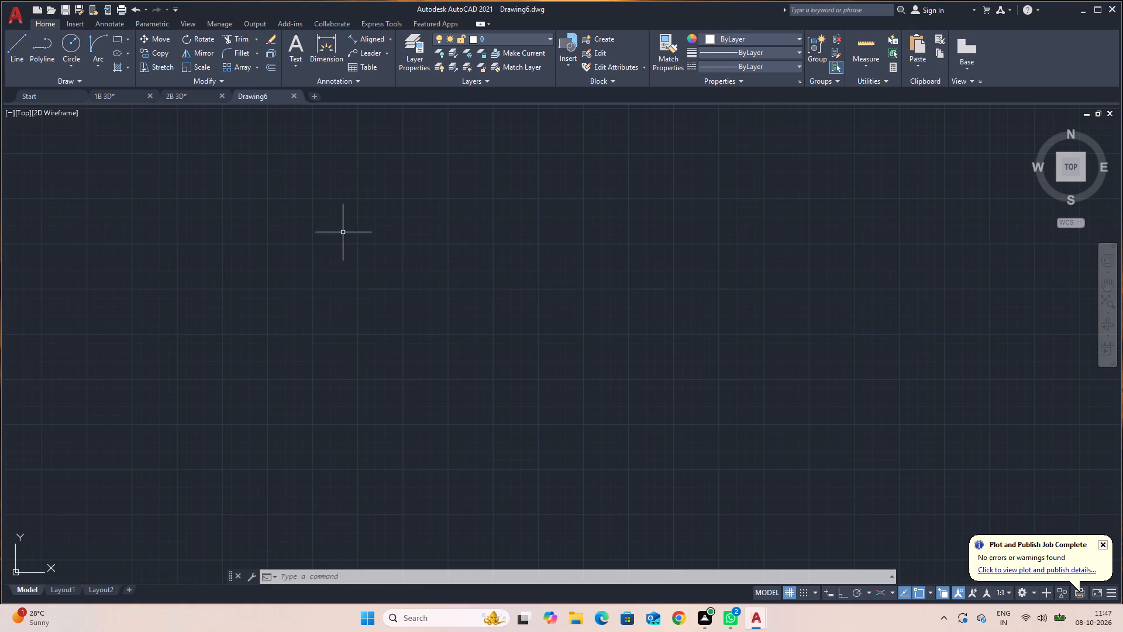
key(ctrl+s)
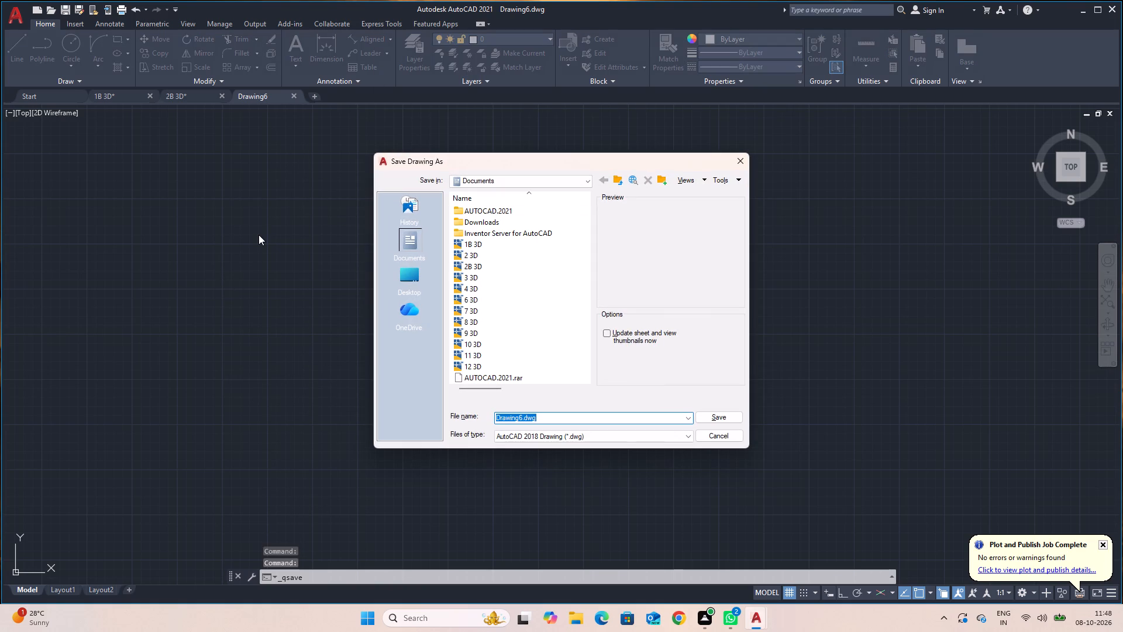
text(3B)
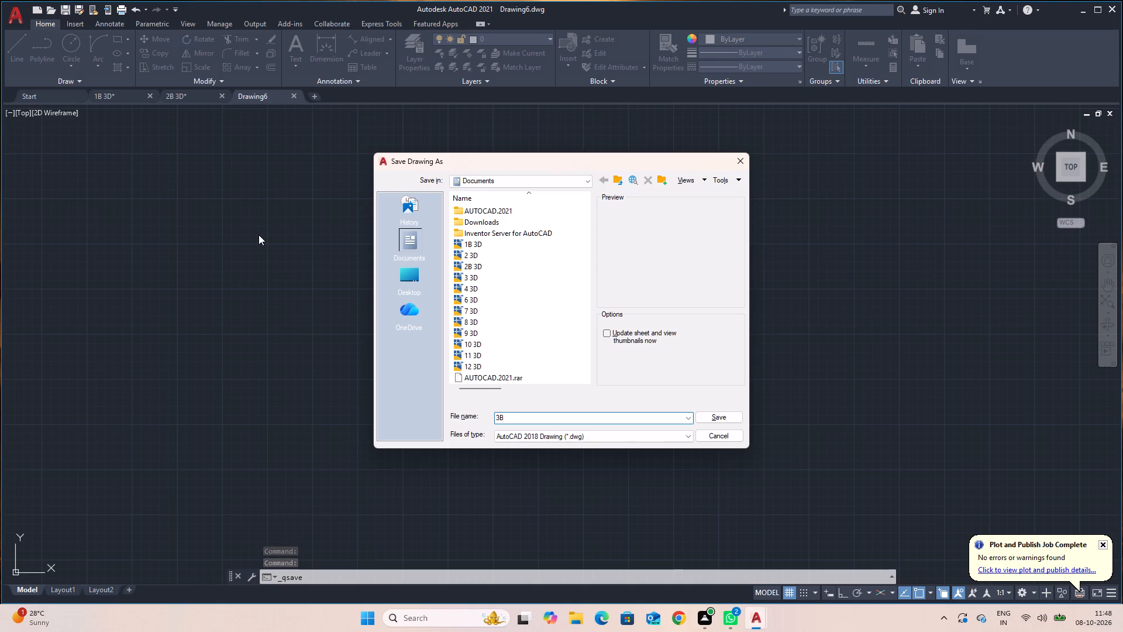
key(space)
text(3D)
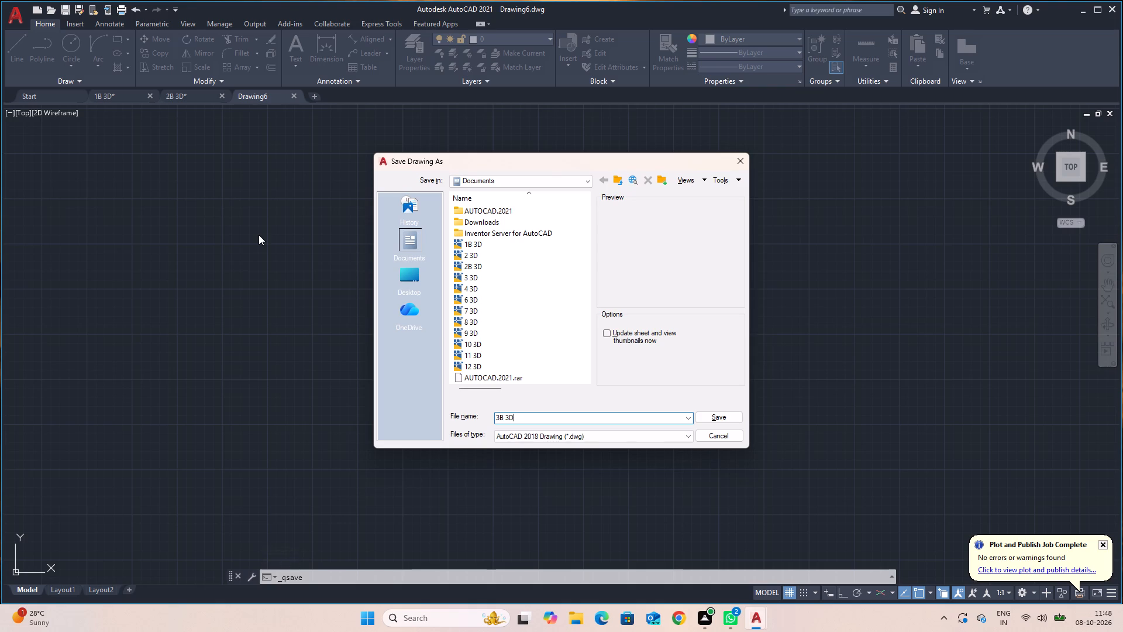
click(726, 413)
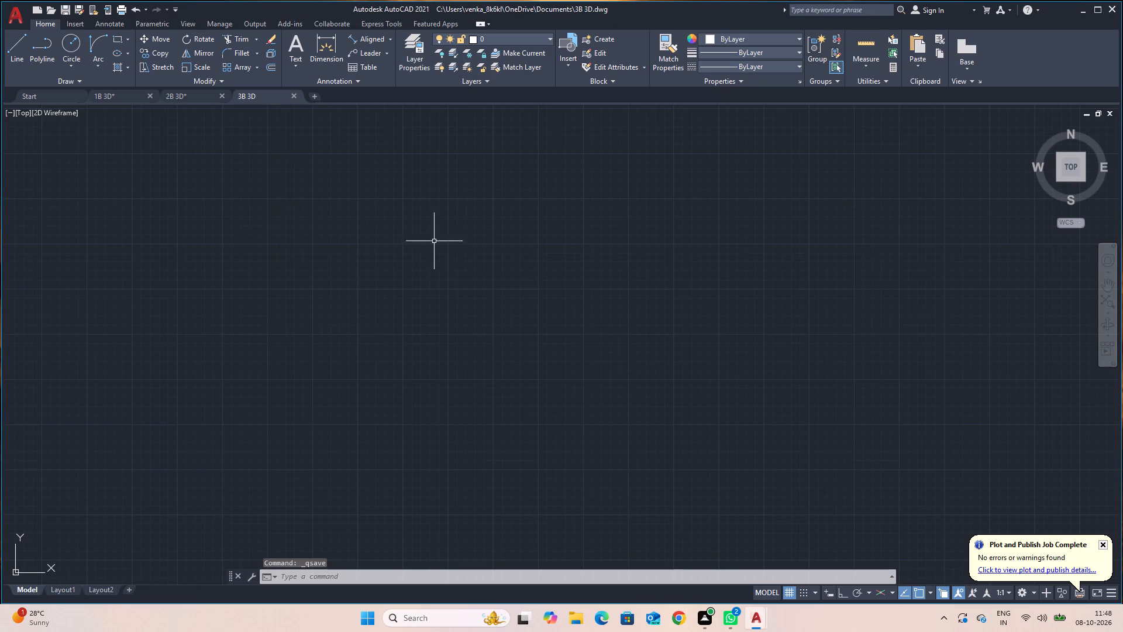
Turn on isometric drafting and set the right isoplane as the active drawing plane.
click(883, 590)
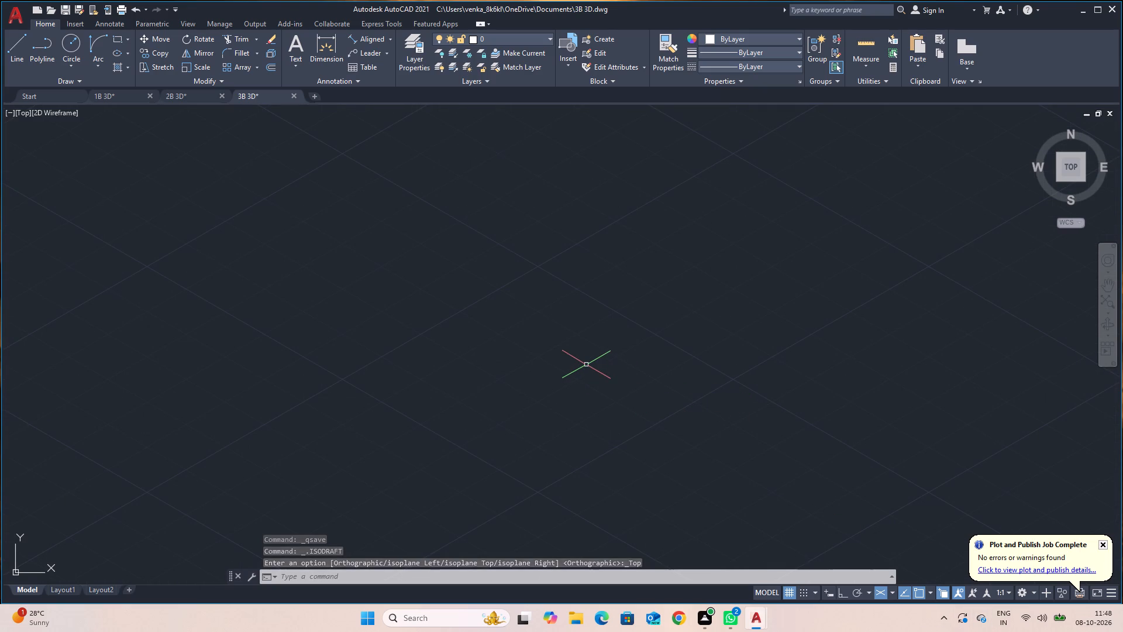
key(F5)
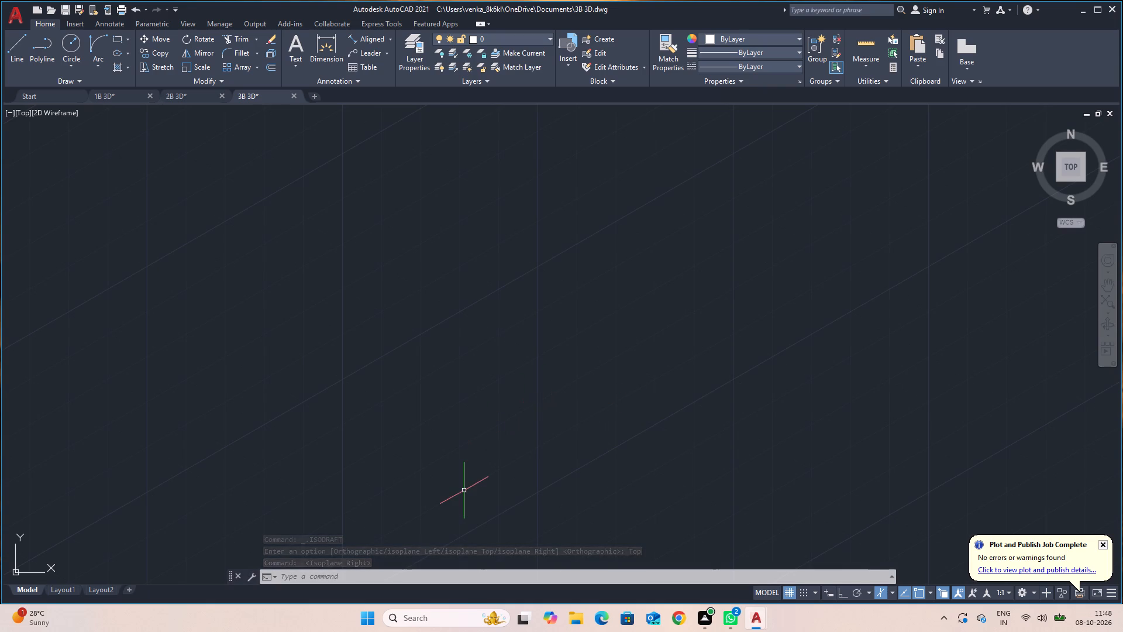
Draw an isocircle of radius 25 on the right isoplane in the empty drawing area.
key(e)
key(l)
key(Return)
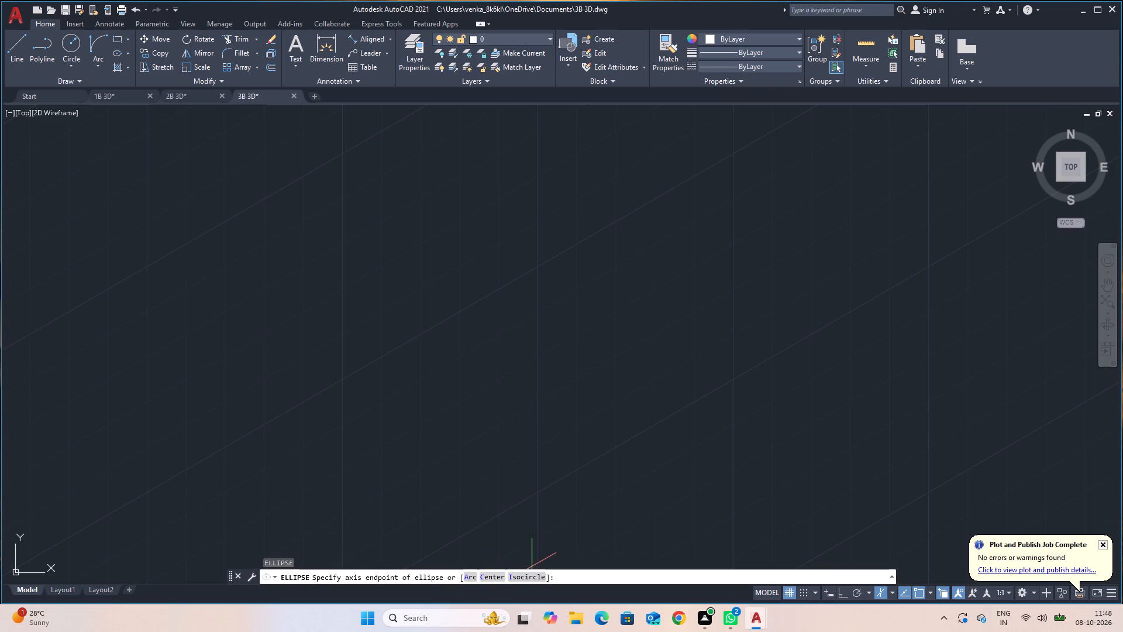
click(518, 576)
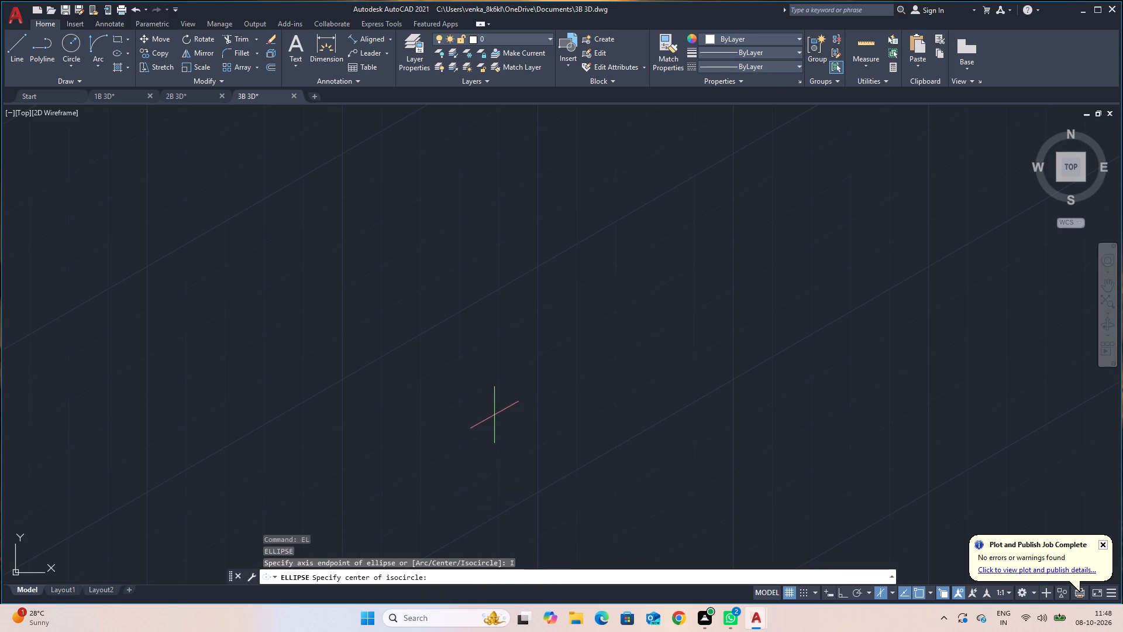
click(536, 419)
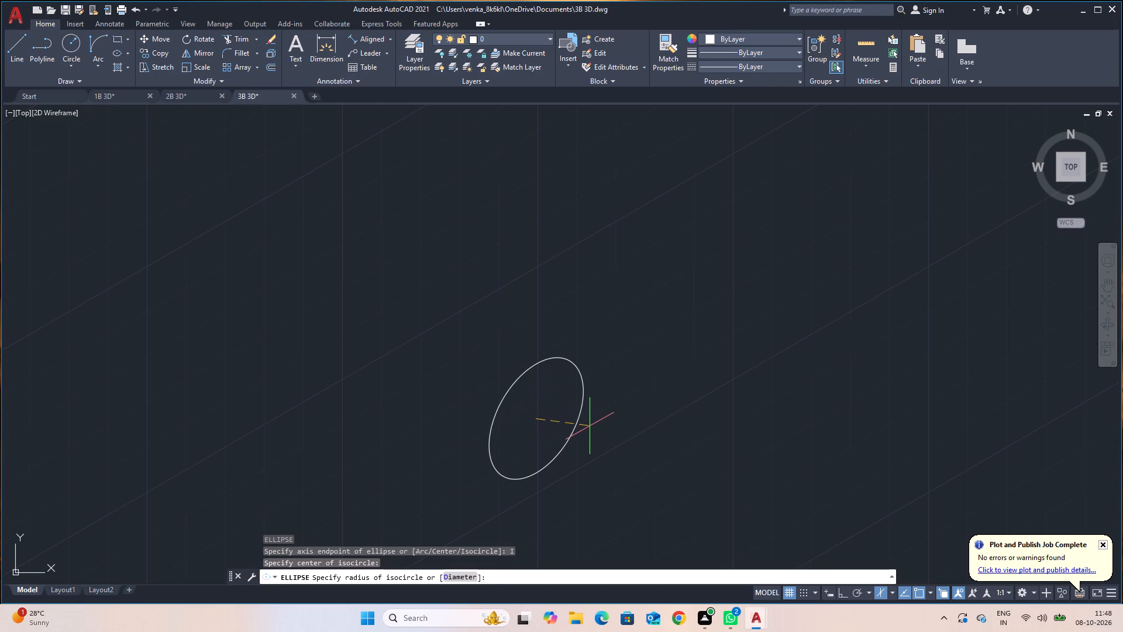
text(25)
key(Return)
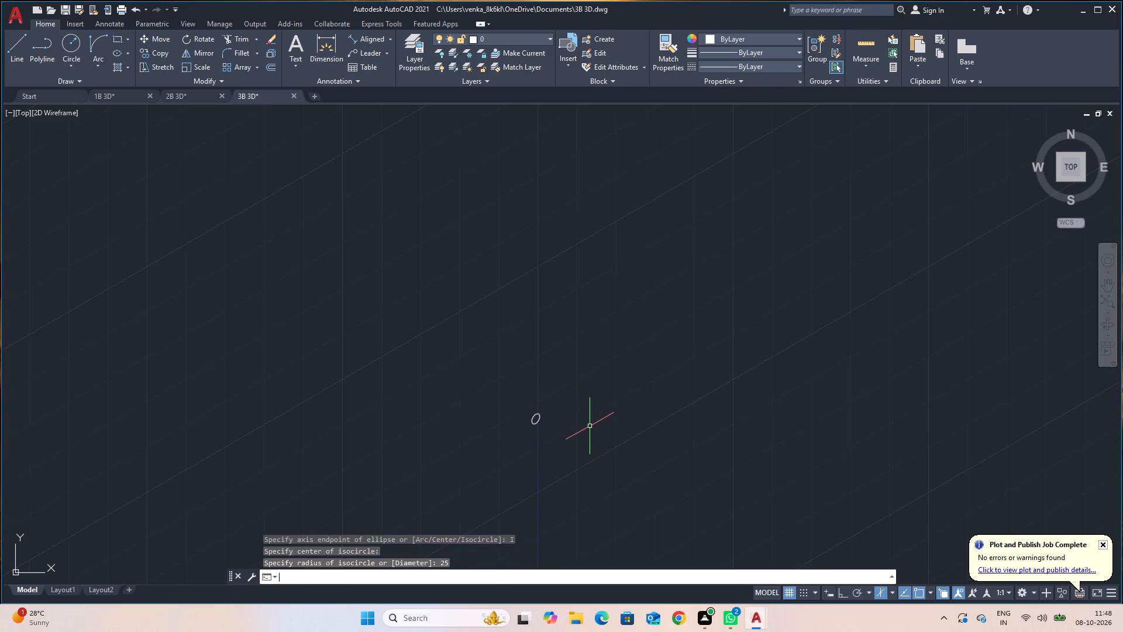
Draw a concentric isocircle of radius 15 at the centre of the existing isocircle.
scroll(539, 421, up, 1)
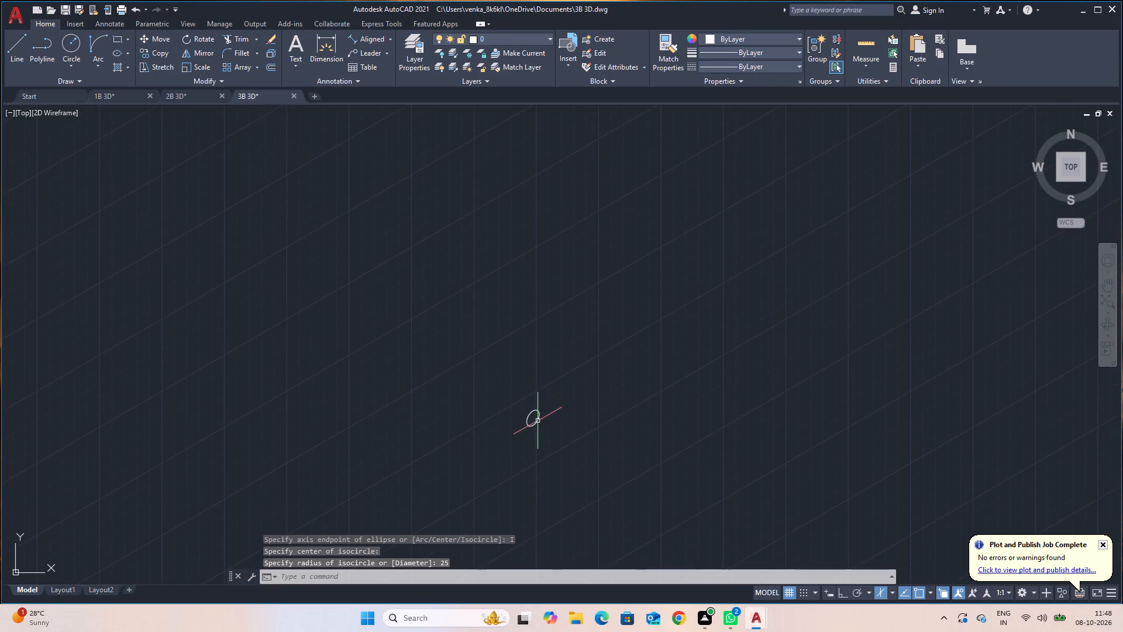
scroll(538, 421, up, 6)
middle_drag(529, 423, 636, 420)
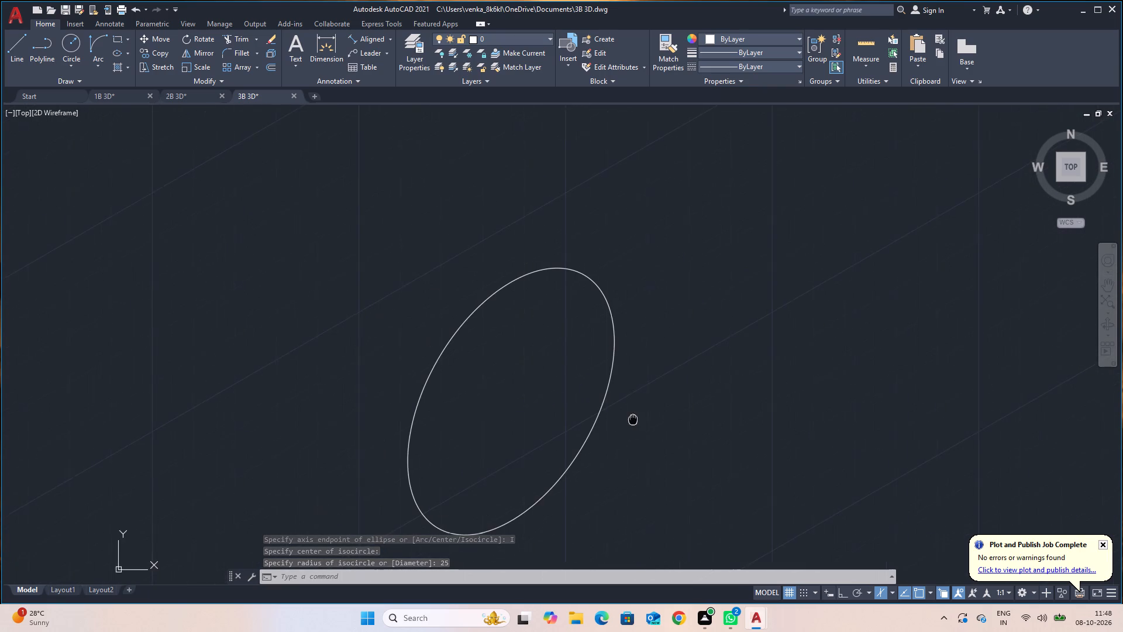
middle_drag(636, 420, 640, 418)
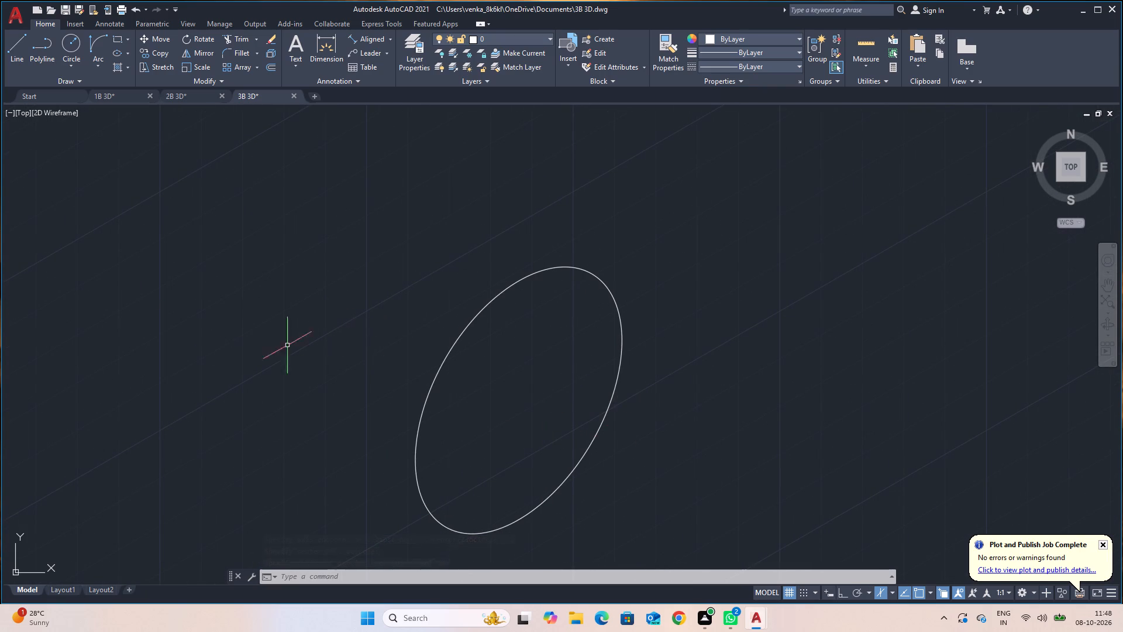
key(space)
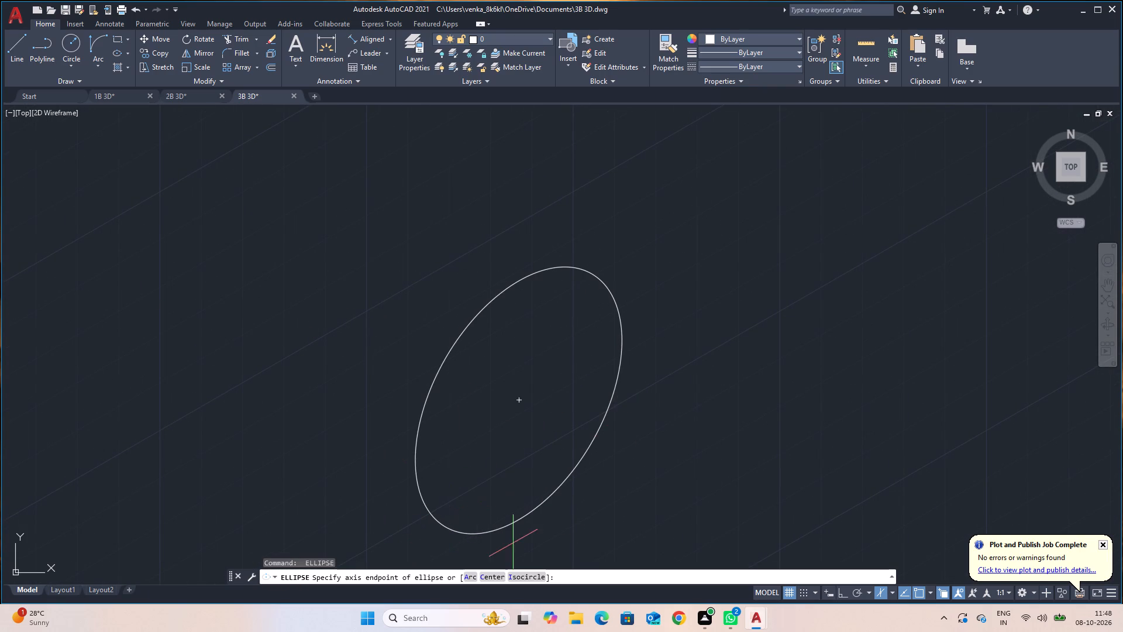
click(516, 575)
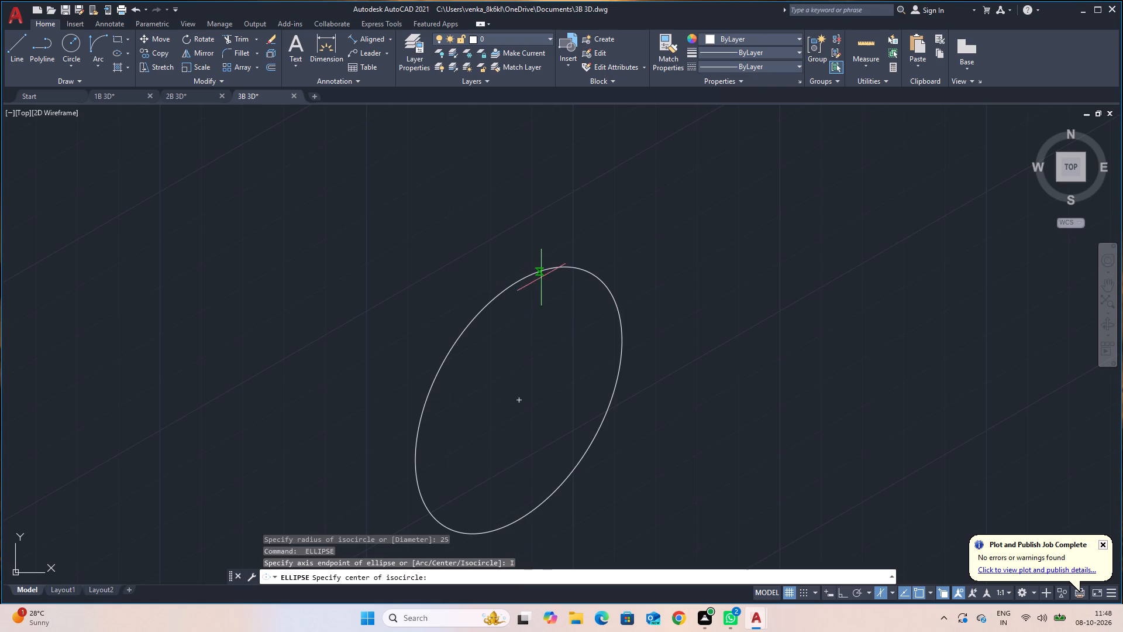
click(520, 401)
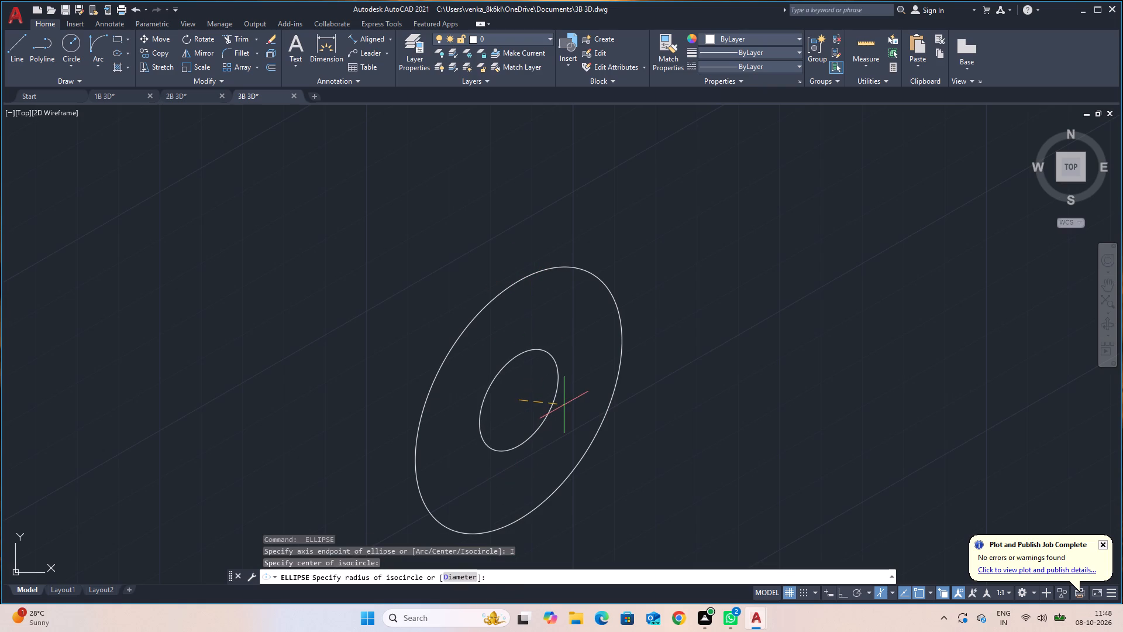
text(15)
key(Return)
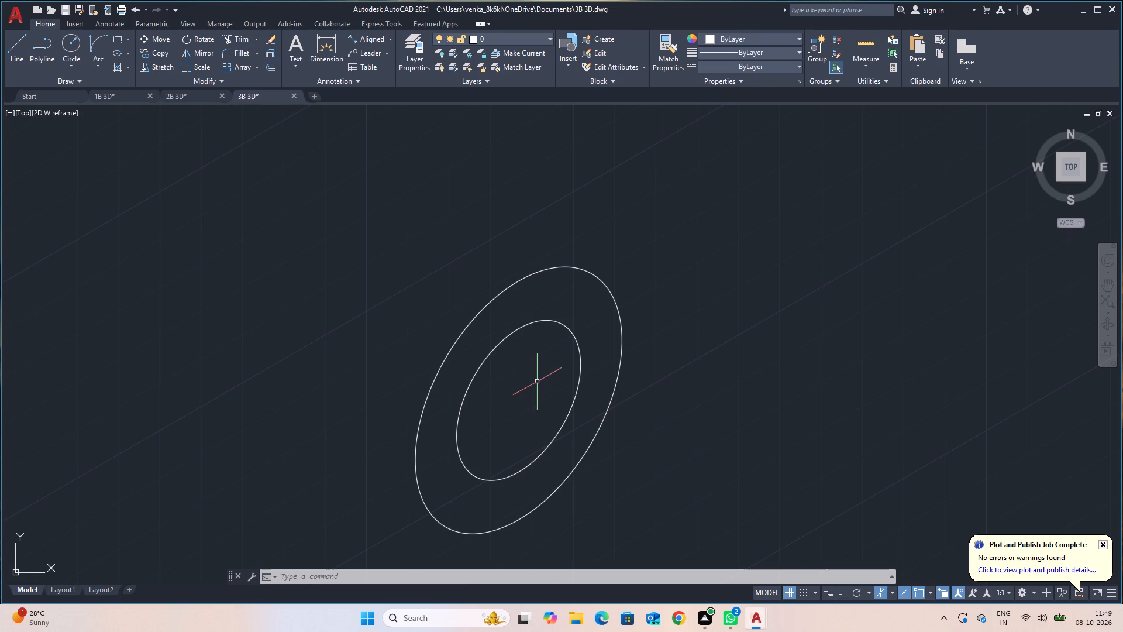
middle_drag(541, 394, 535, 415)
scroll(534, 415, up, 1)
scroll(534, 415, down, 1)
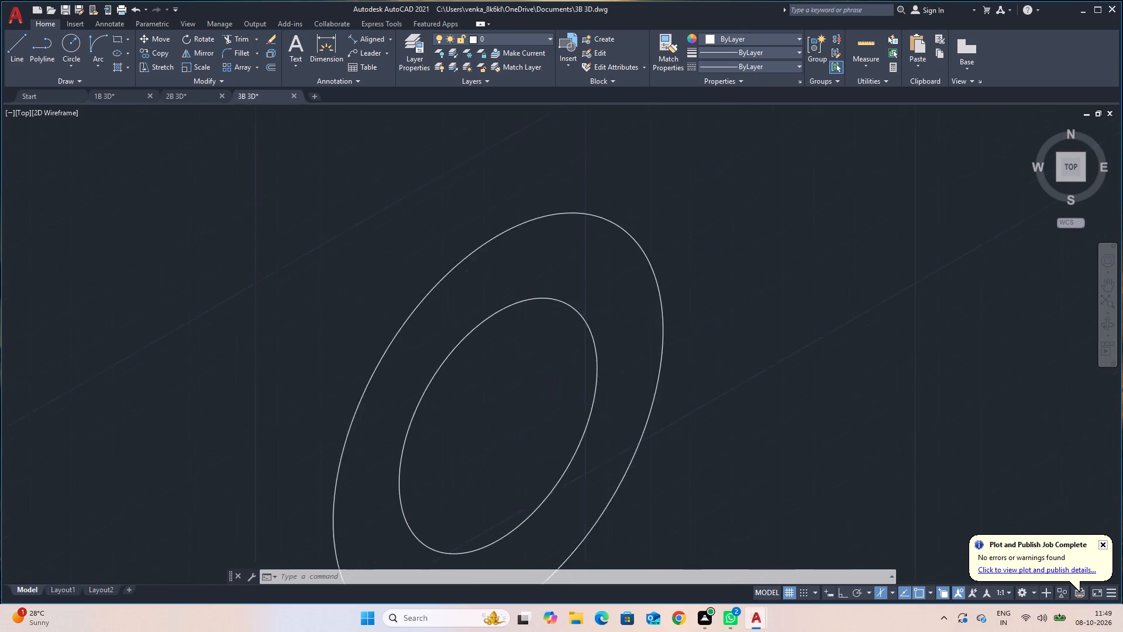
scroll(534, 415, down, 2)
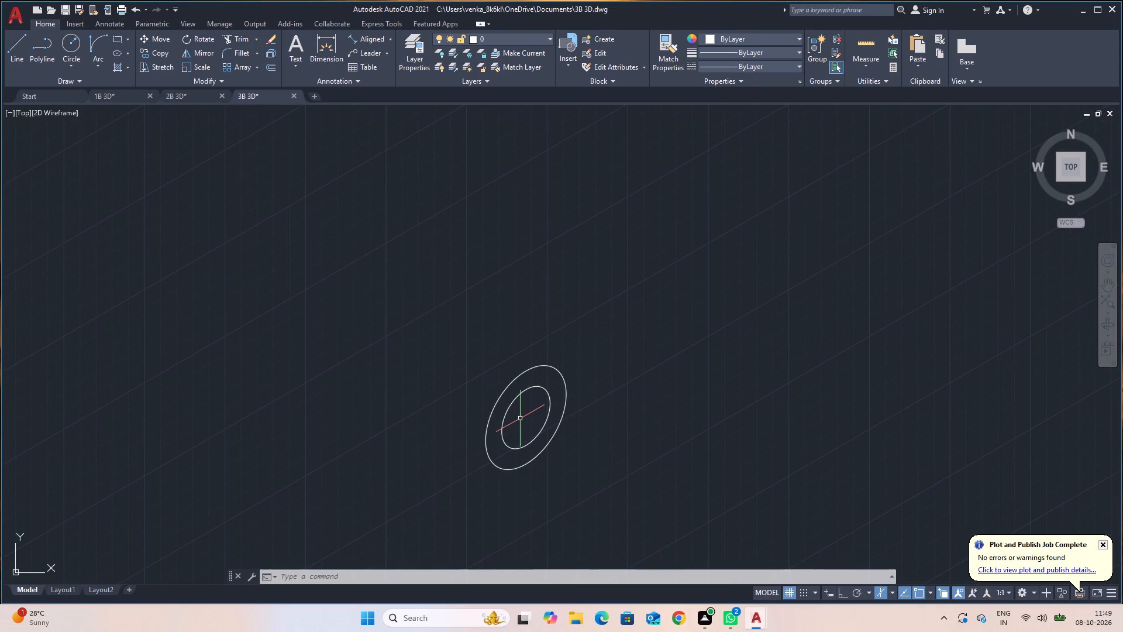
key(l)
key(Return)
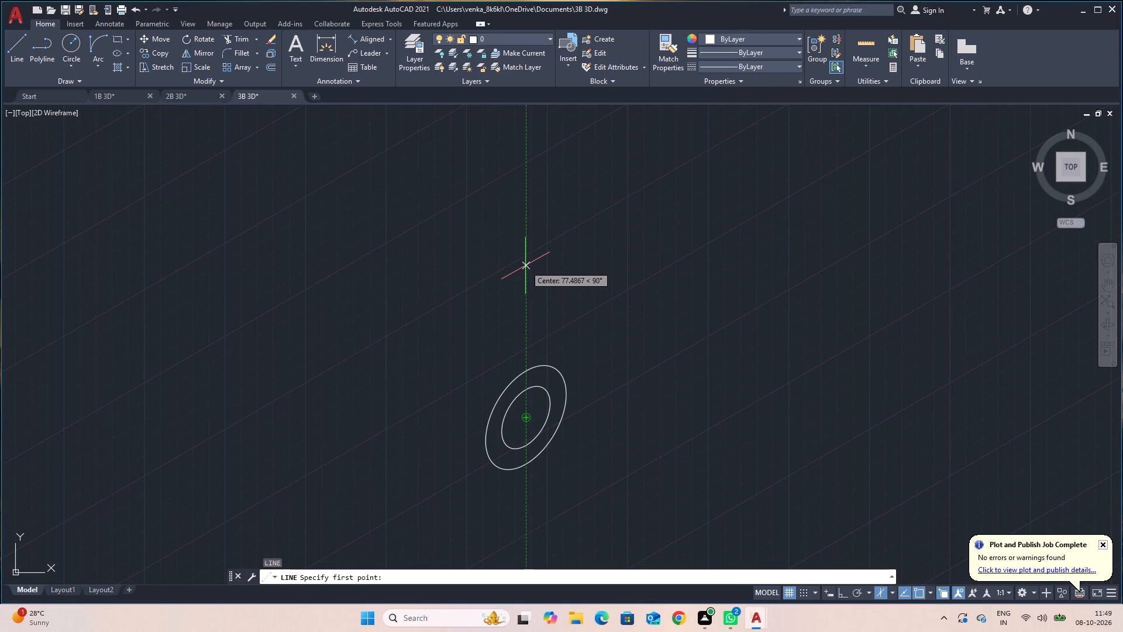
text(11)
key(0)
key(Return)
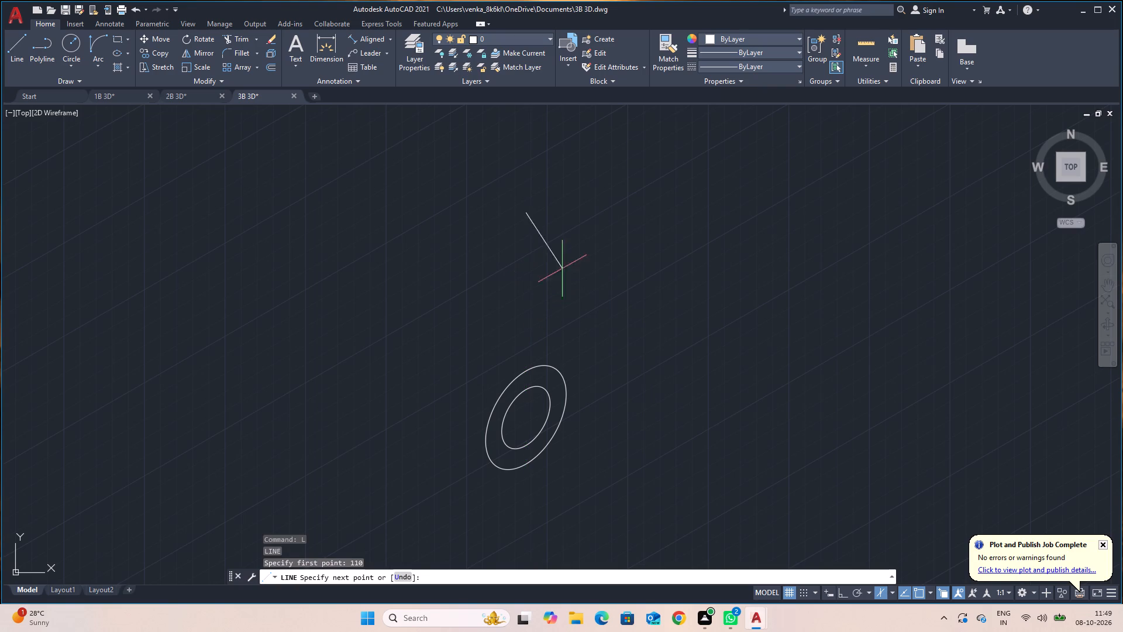
Turn on Ortho mode.
click(841, 591)
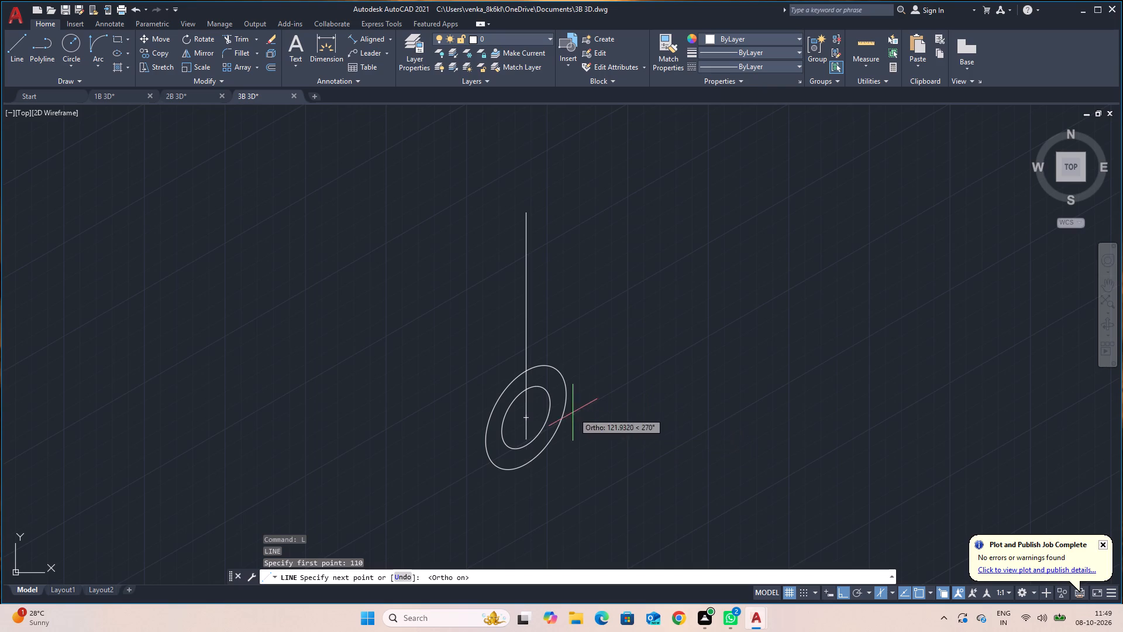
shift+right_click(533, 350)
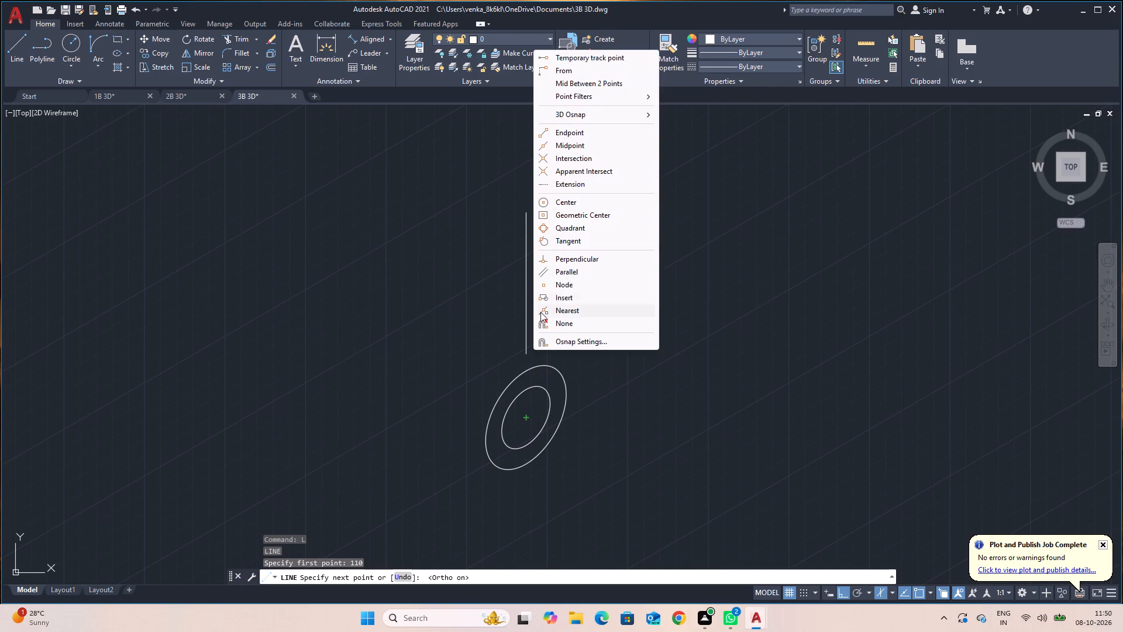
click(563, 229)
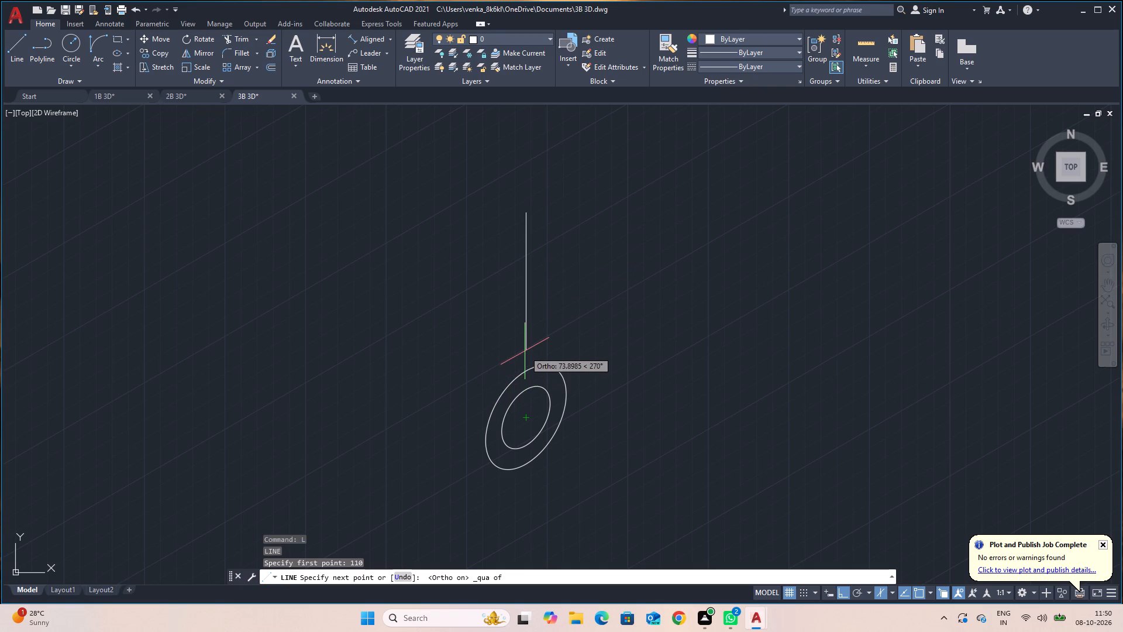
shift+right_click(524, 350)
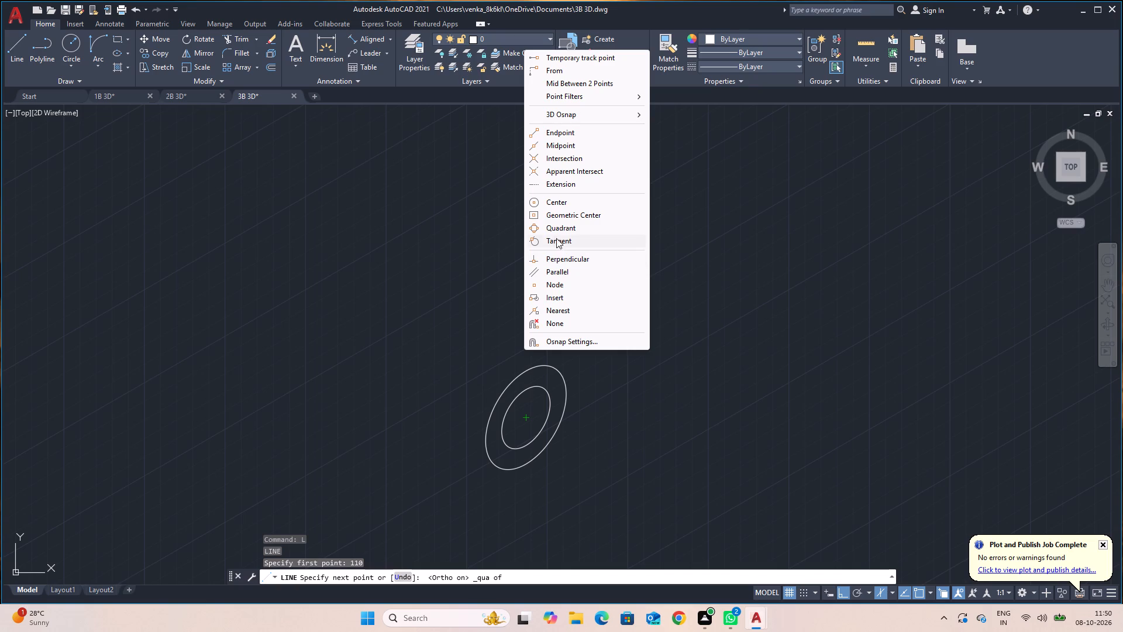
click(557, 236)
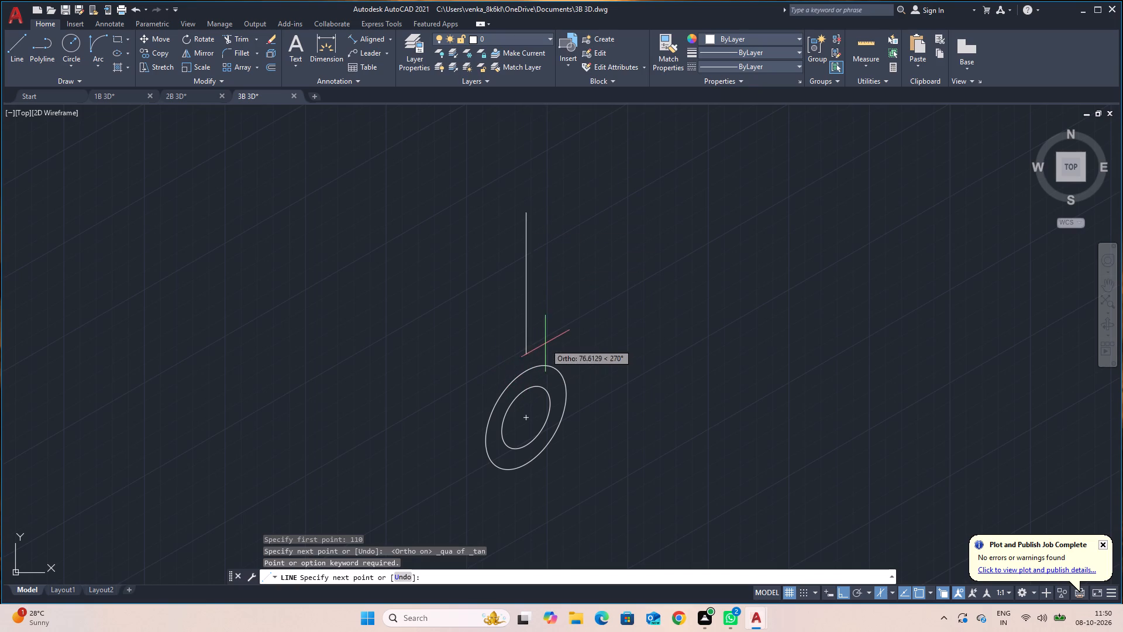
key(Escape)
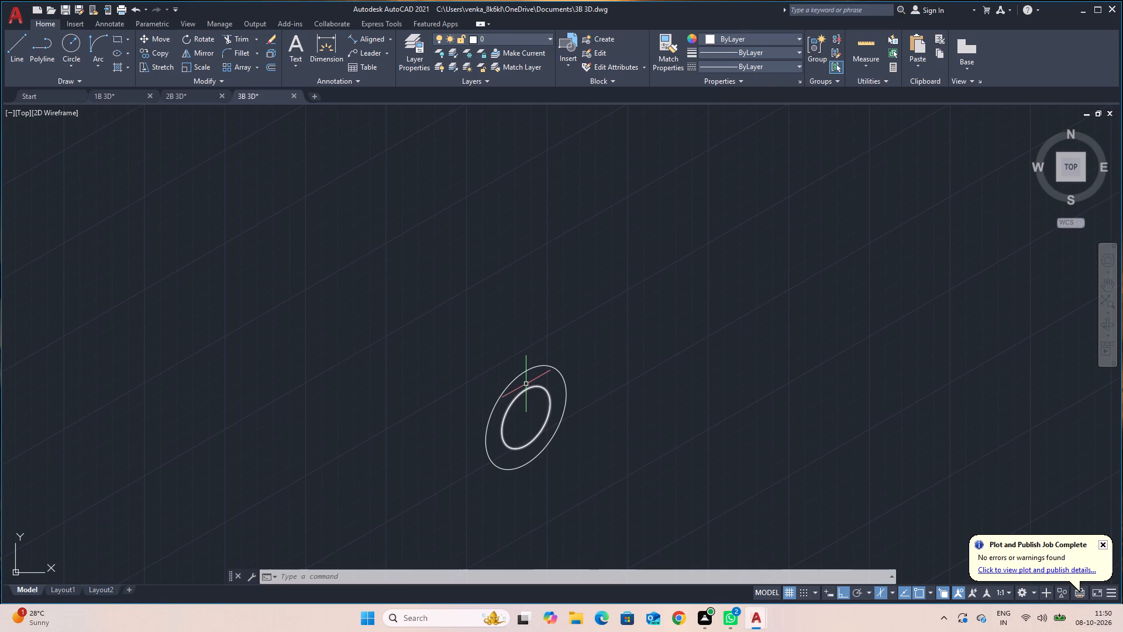
Draw a vertical line 85 long, running down from a point 110 directly above the centre of the isocircles.
key(l)
key(Return)
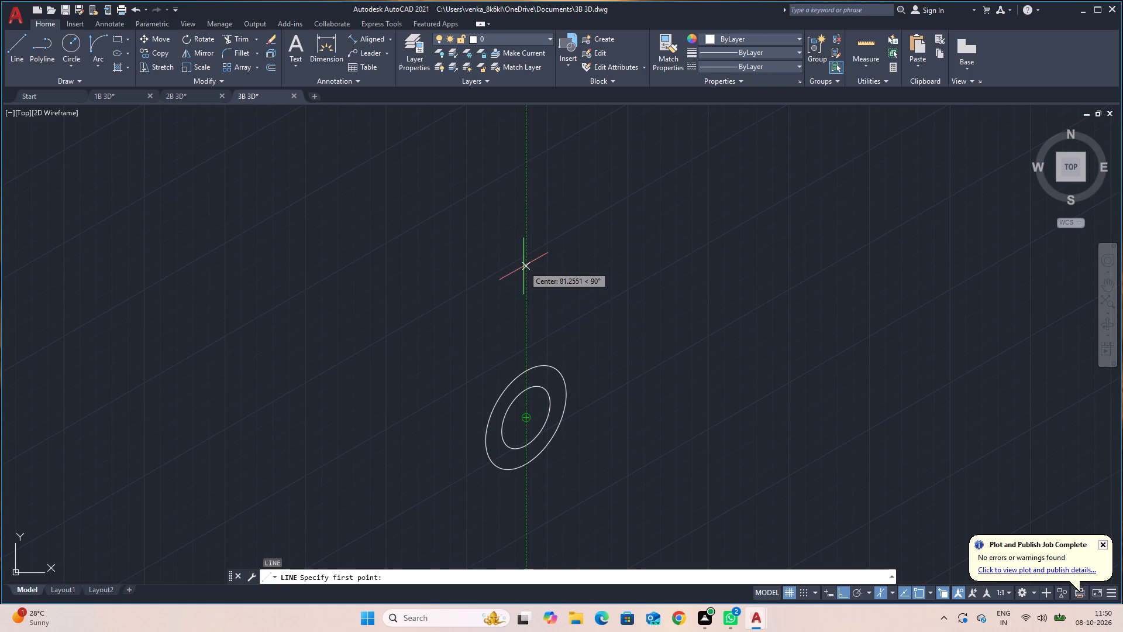
text(11)
key(0)
key(Return)
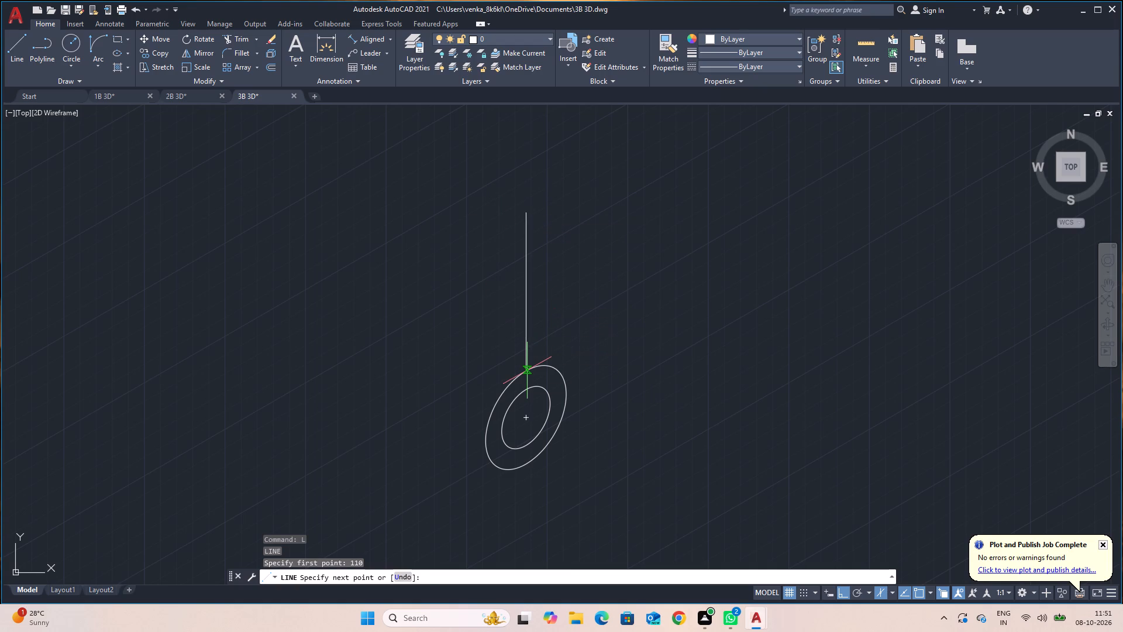
text(85)
key(Return)
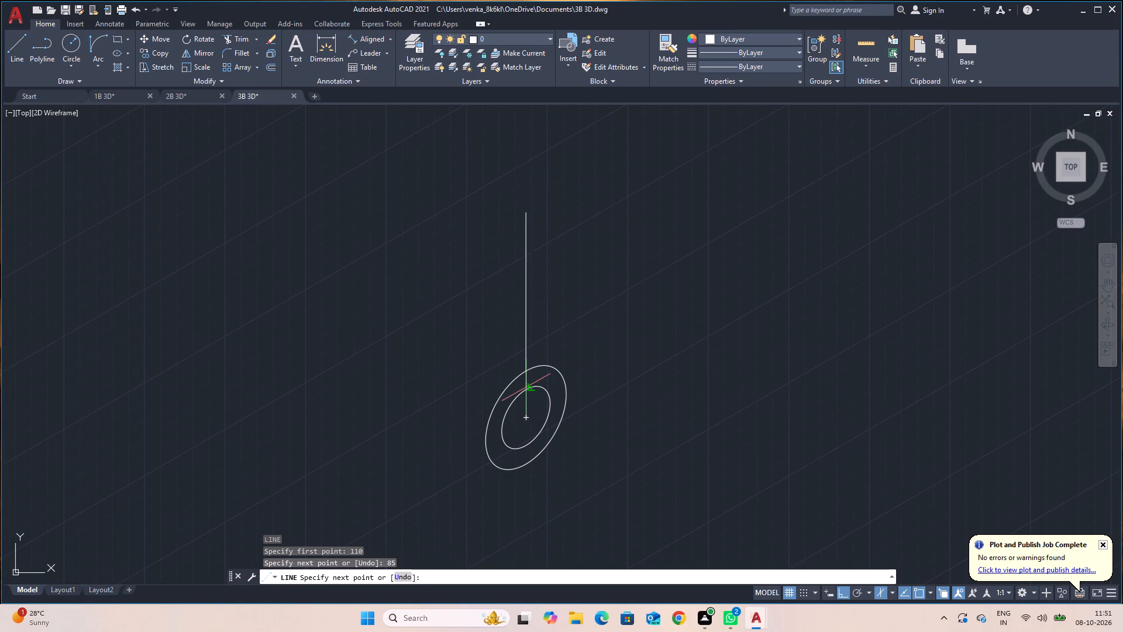
key(Escape)
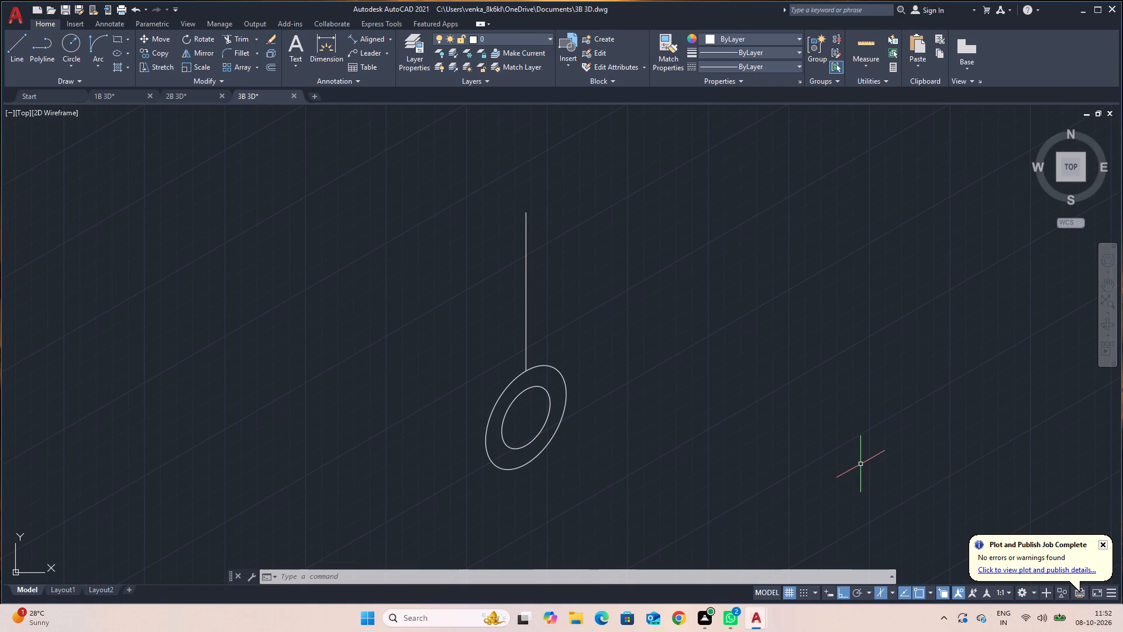
Delete the vertical line above the concentric isocircles.
click(526, 224)
key(Delete)
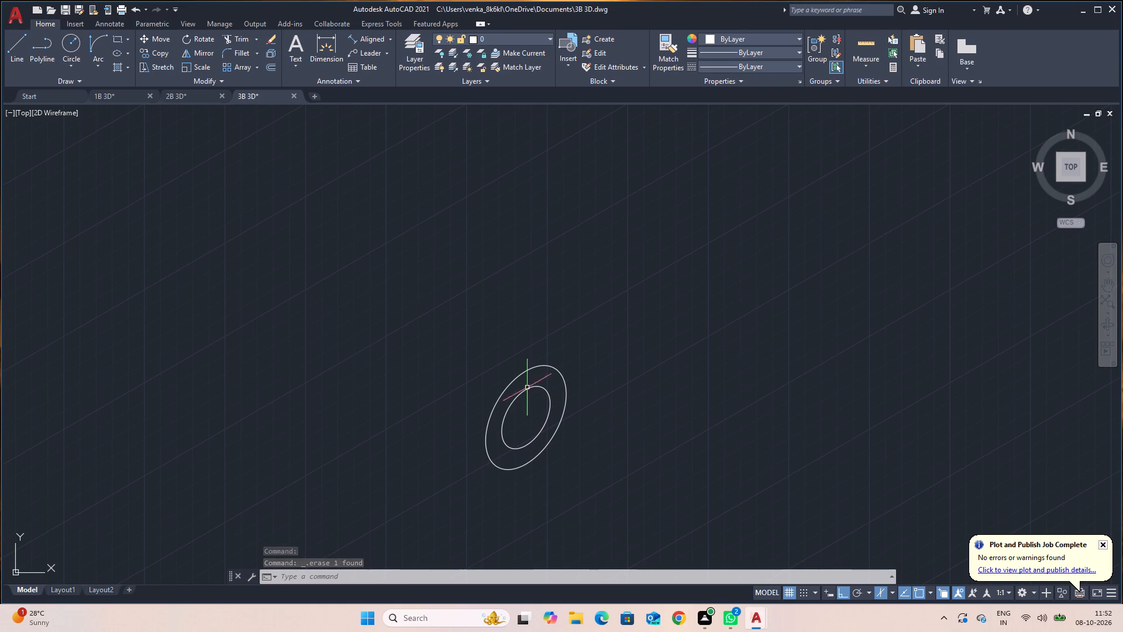
Copy the outer isocircle 60 from its centre along the 150° axis, using the left isoplane.
click(528, 370)
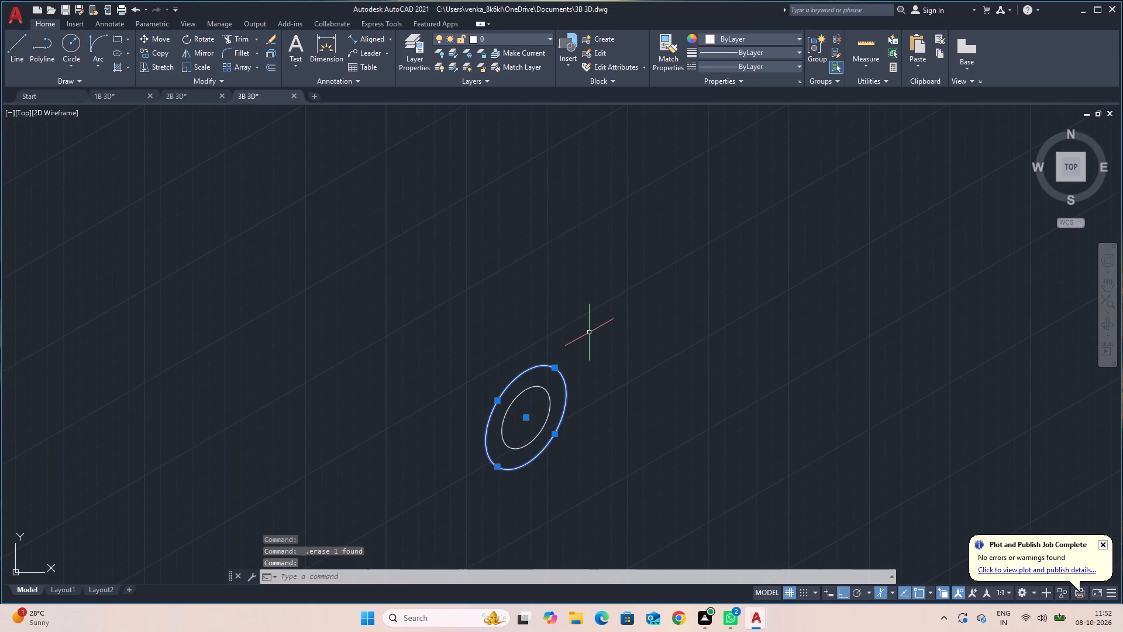
key(c)
key(o)
key(Return)
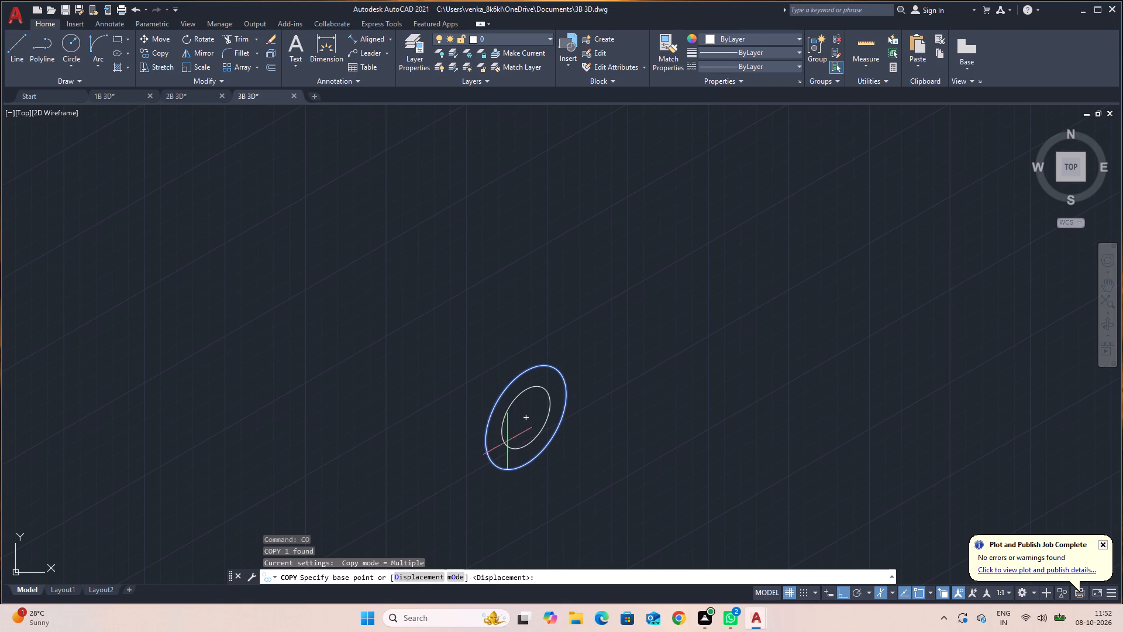
click(526, 420)
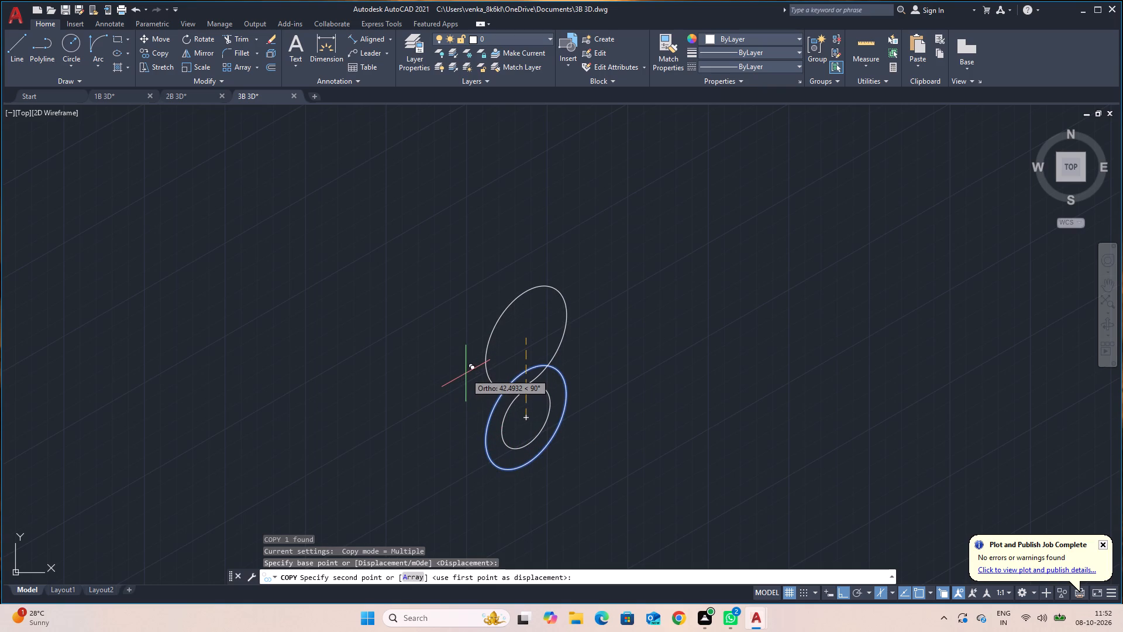
key(F5)
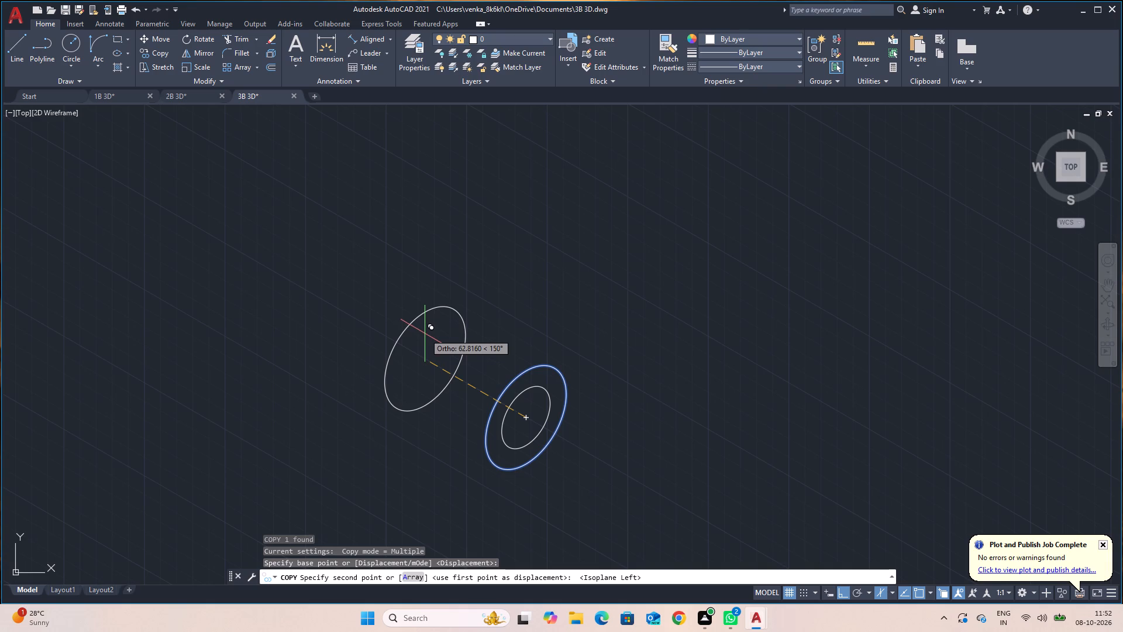
text(60)
key(Return)
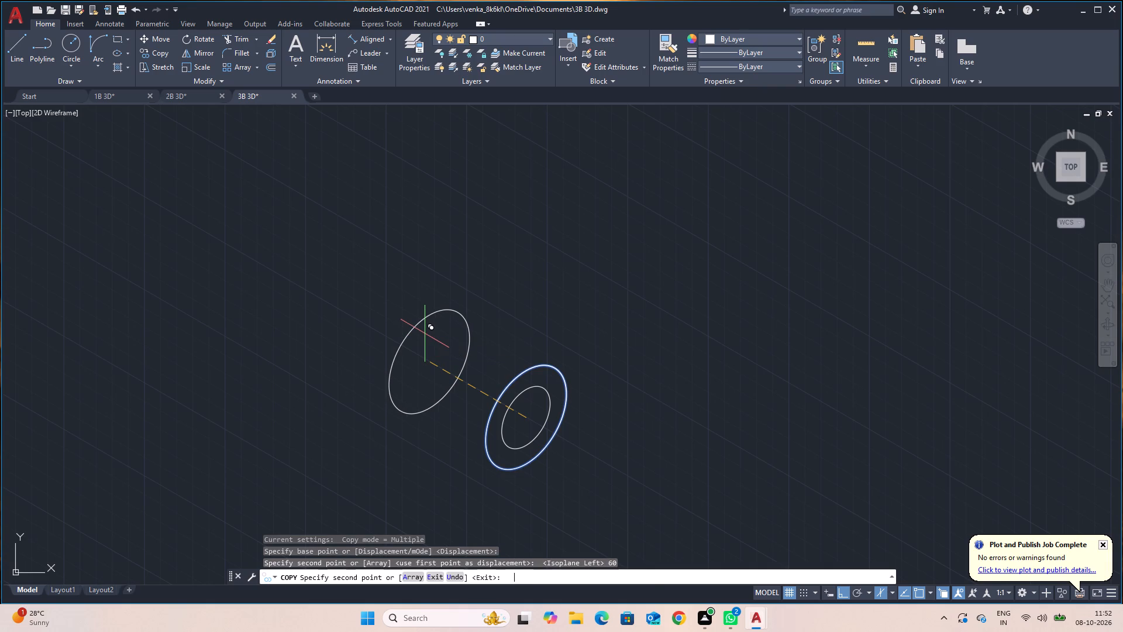
key(Escape)
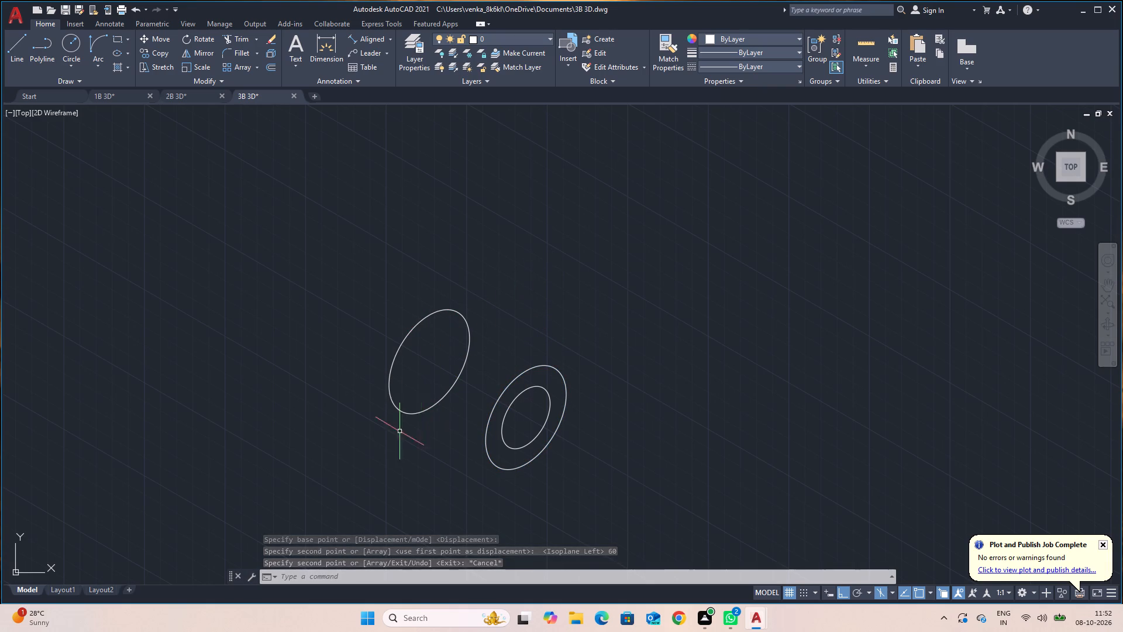
Draw a line joining the lower quadrants of the copied isocircle and the original outer isocircle.
key(l)
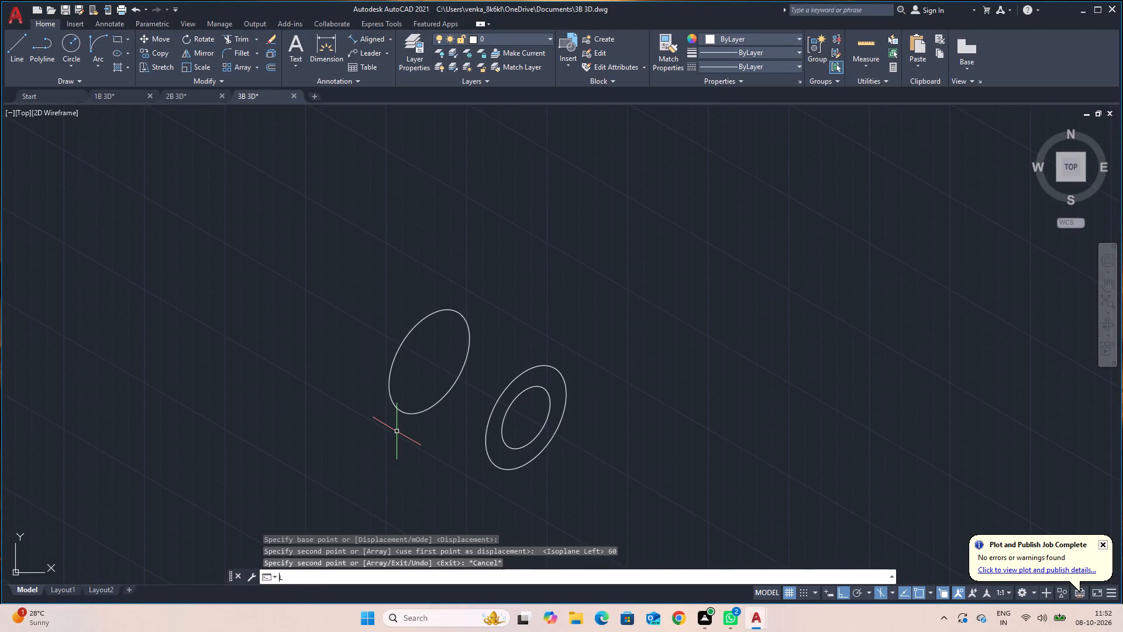
key(Return)
shift+right_click(397, 431)
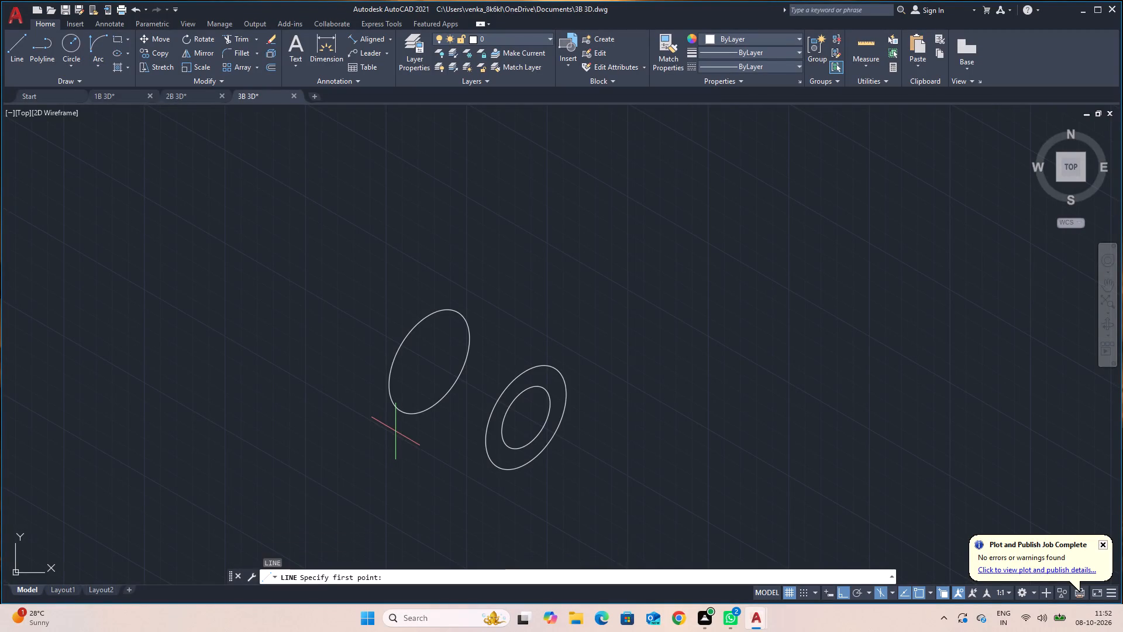
shift+right_click(356, 430)
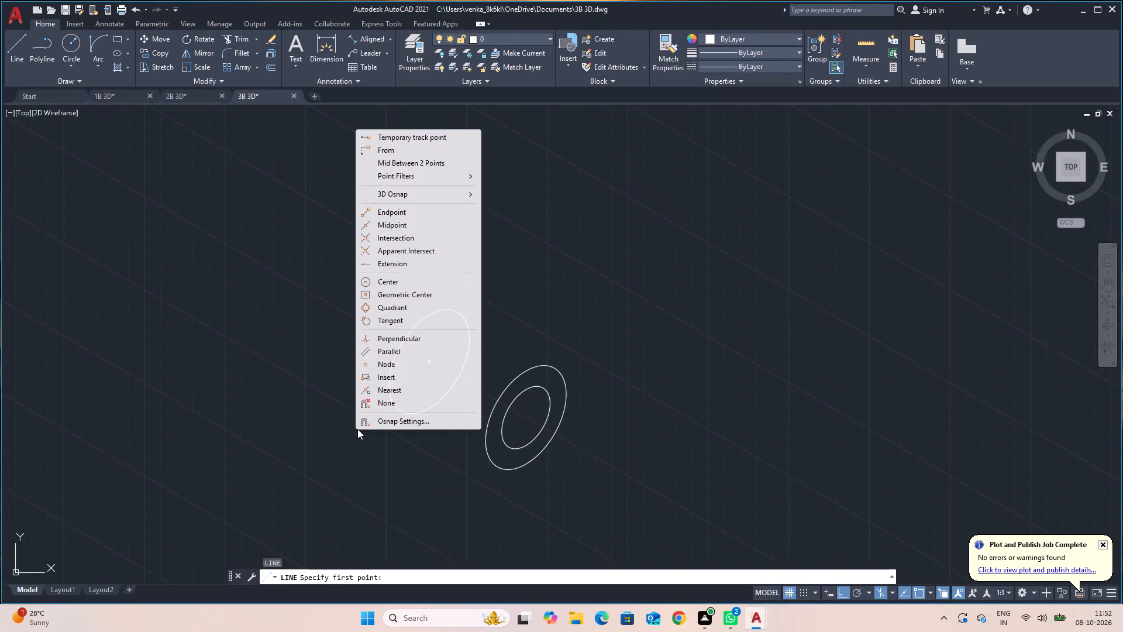
click(391, 306)
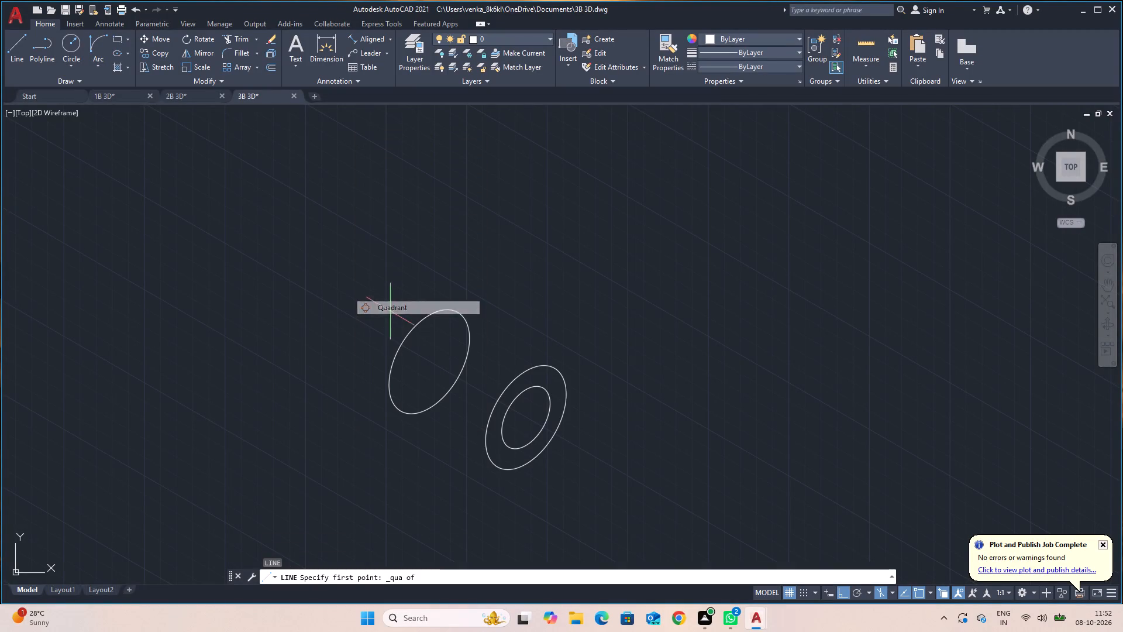
click(400, 411)
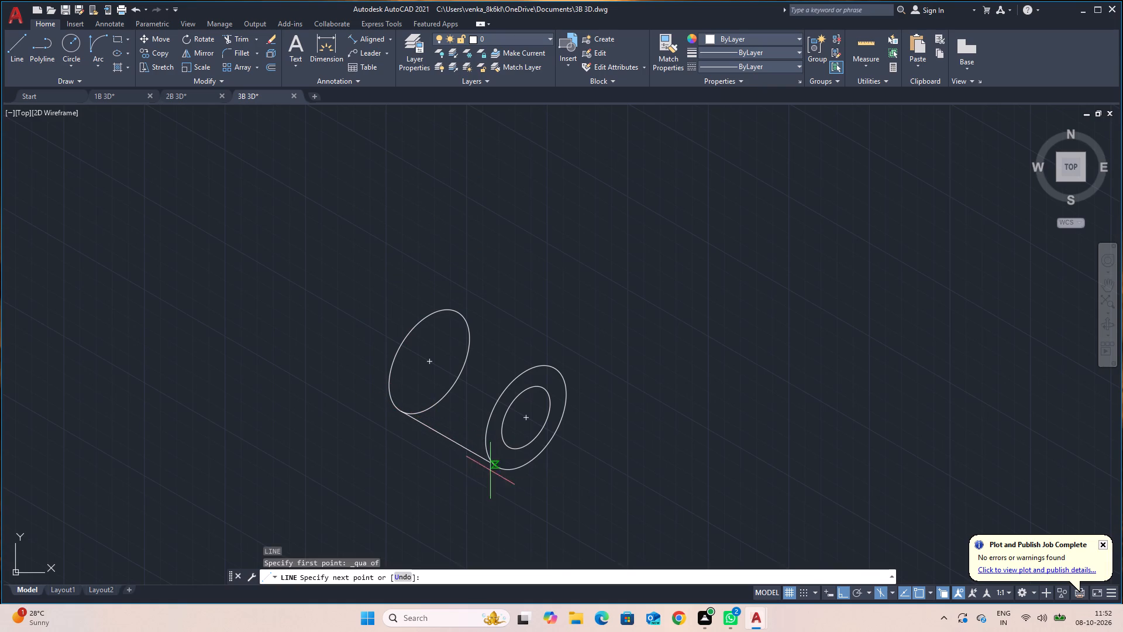
shift+right_click(497, 466)
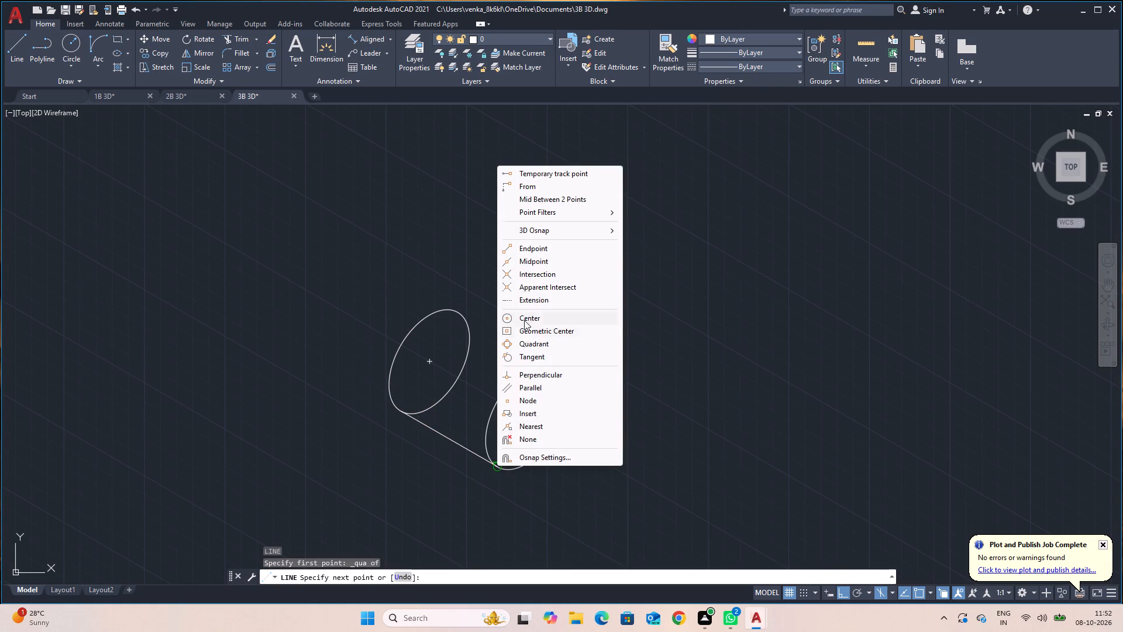
click(518, 341)
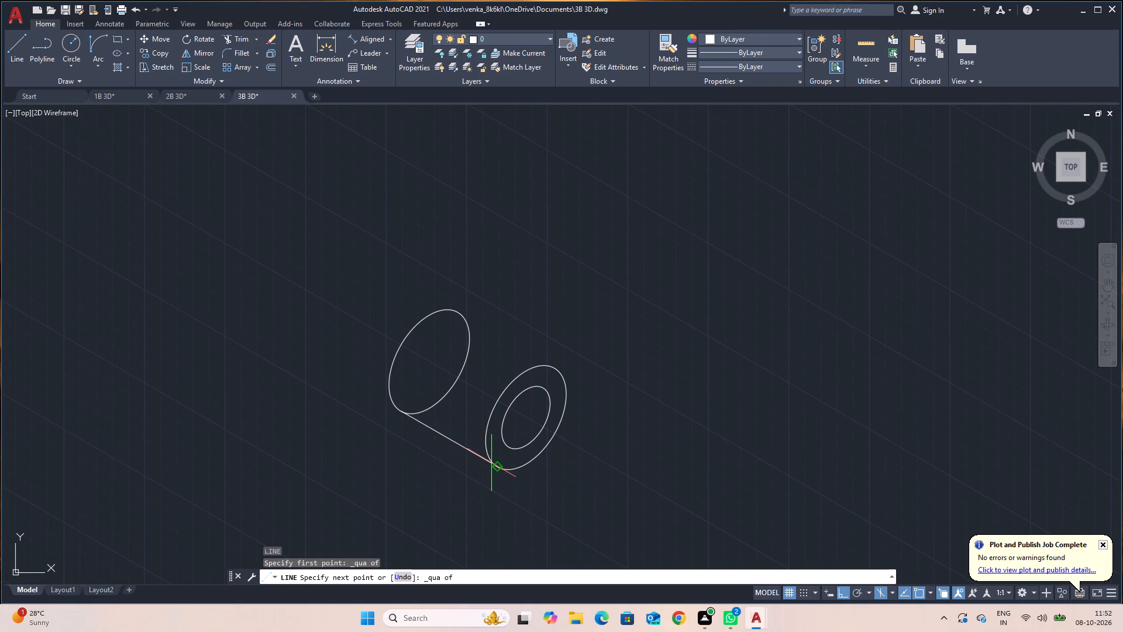
click(497, 463)
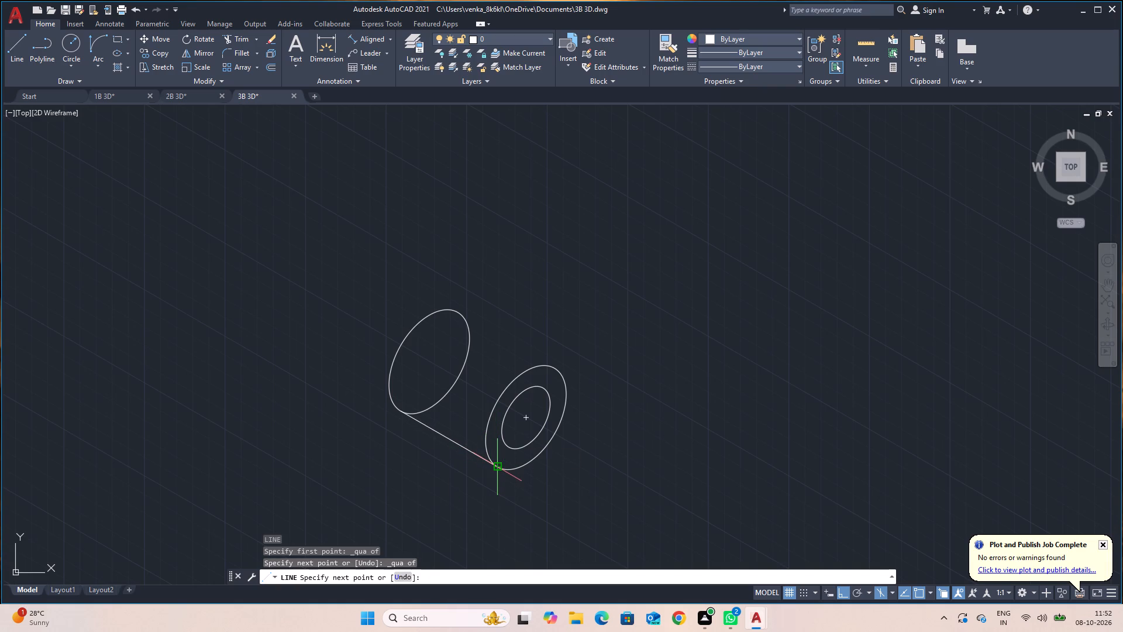
key(Escape)
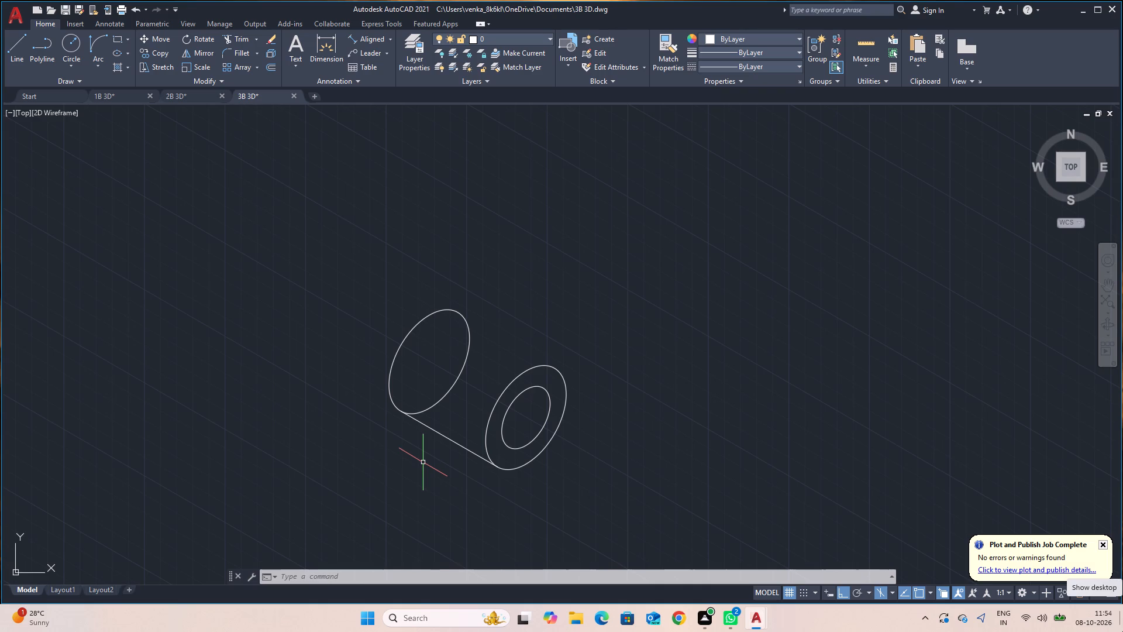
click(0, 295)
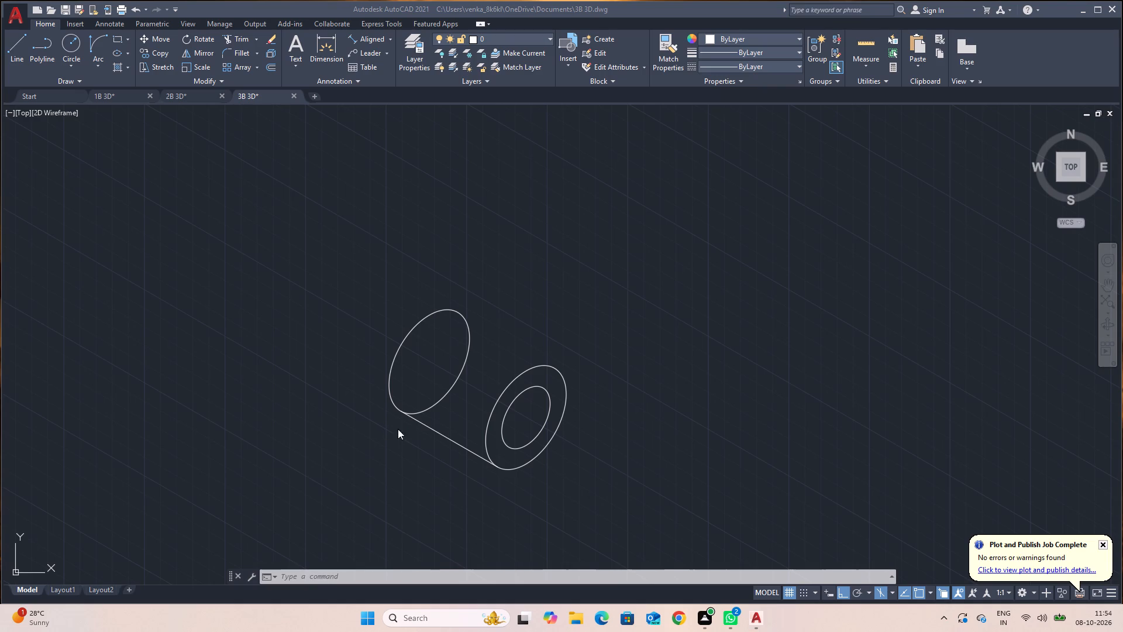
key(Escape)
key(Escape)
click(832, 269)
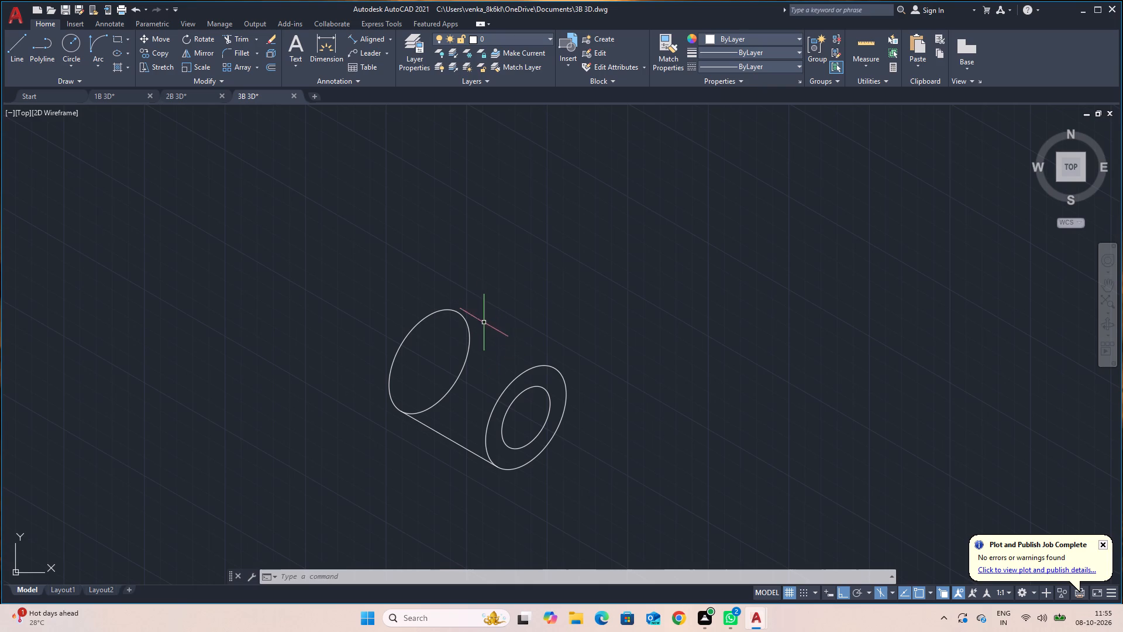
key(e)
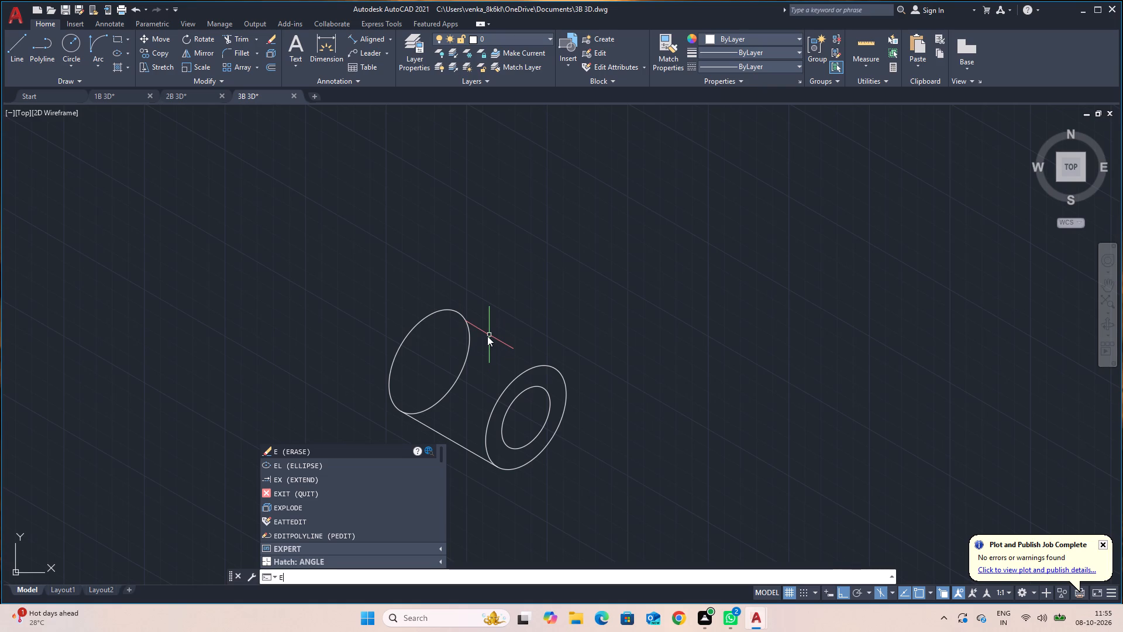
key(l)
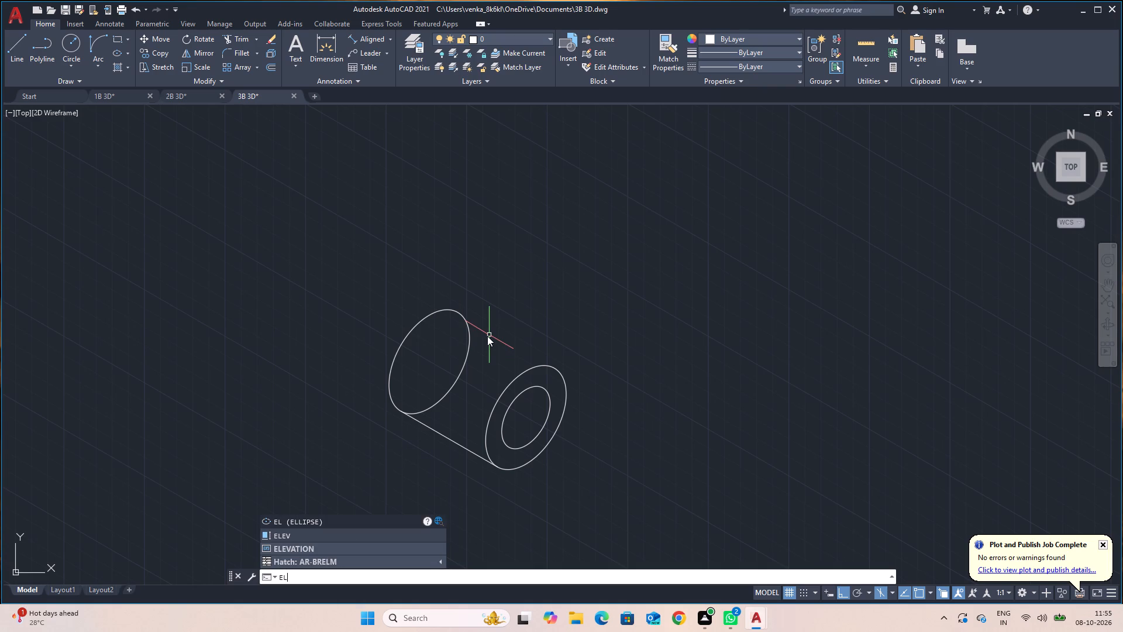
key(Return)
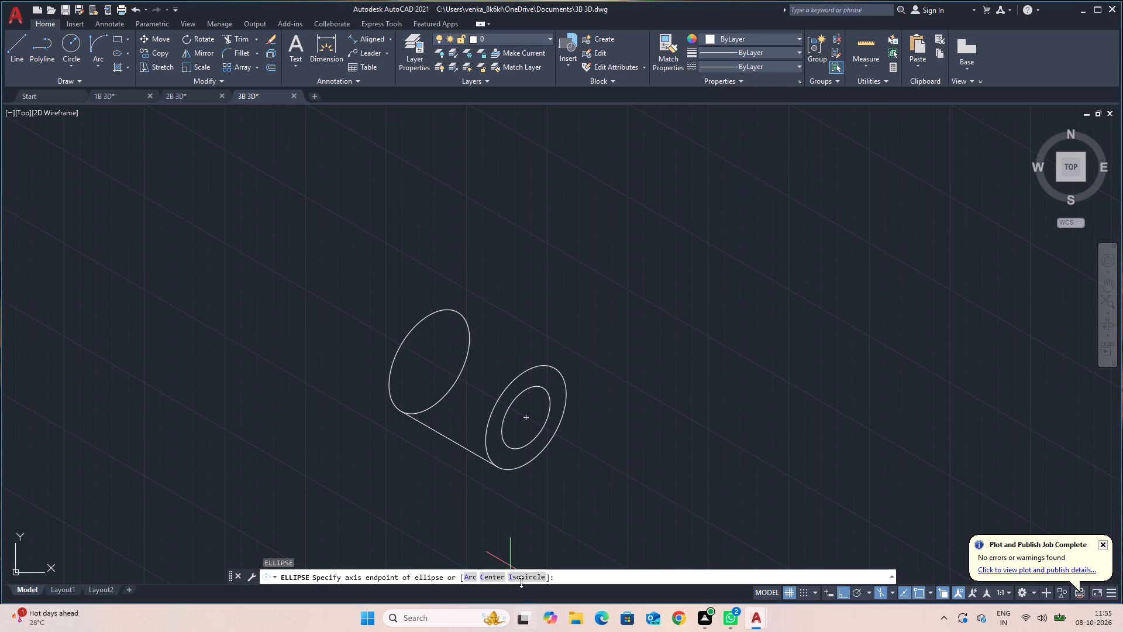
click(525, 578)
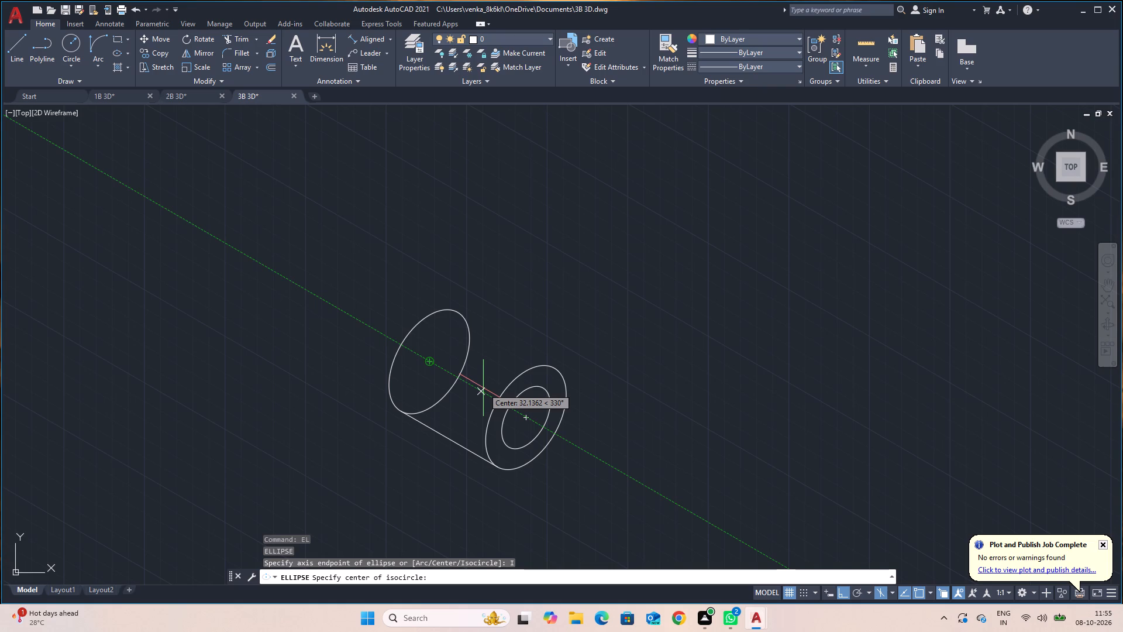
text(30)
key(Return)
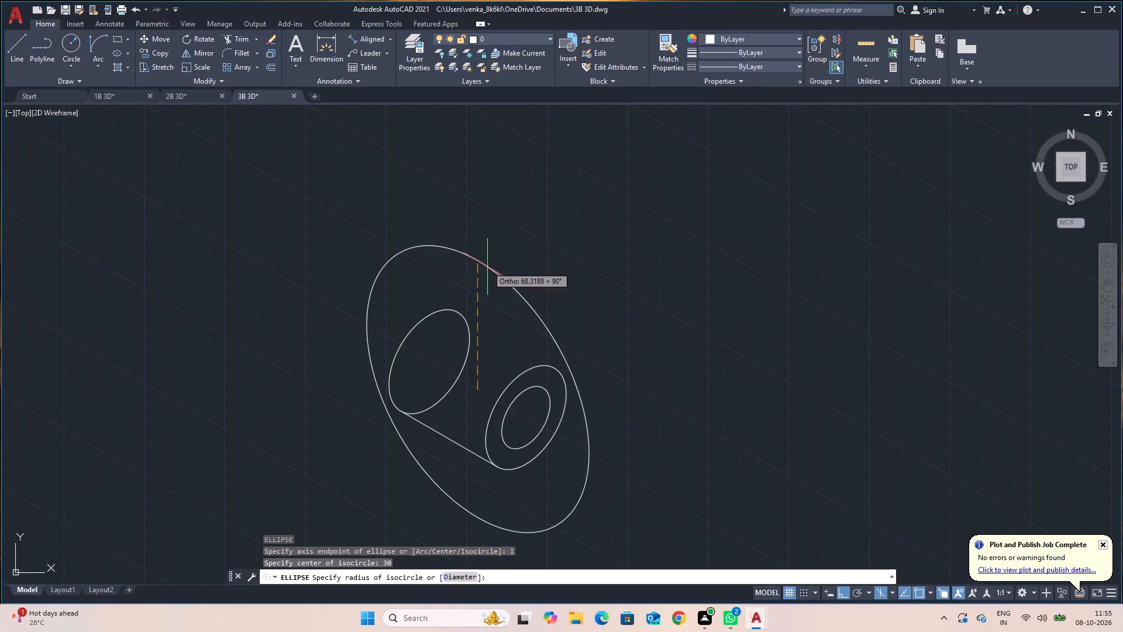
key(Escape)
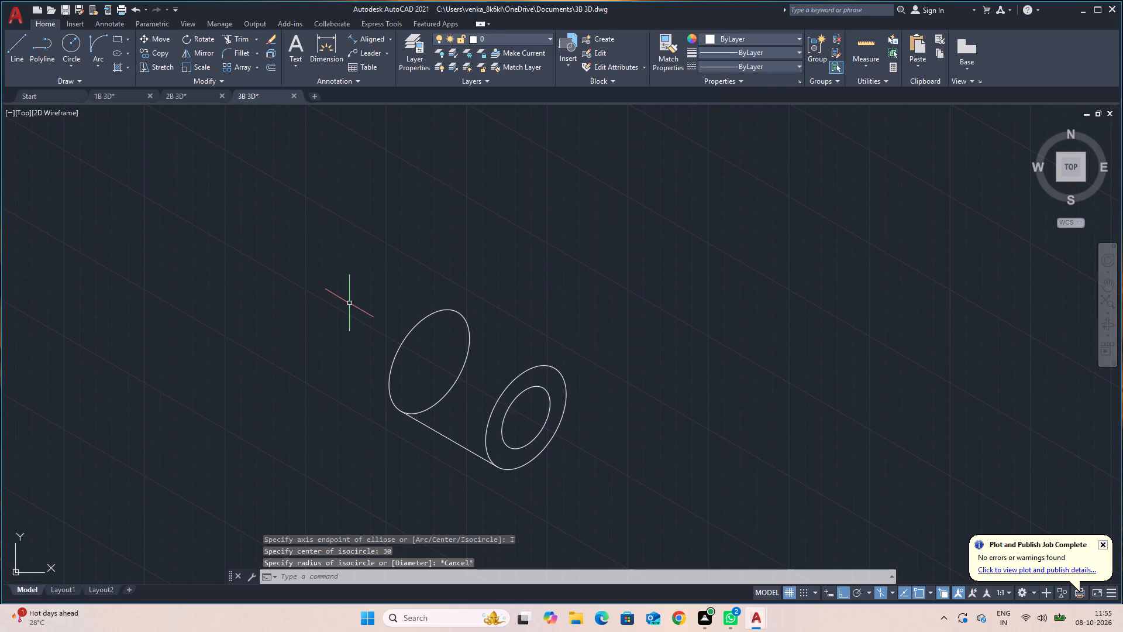
Draw a vertical line 110 long upward, starting 30 from the copied isocircle's centre along the 330° axis towards the front isocircles.
key(l)
key(Return)
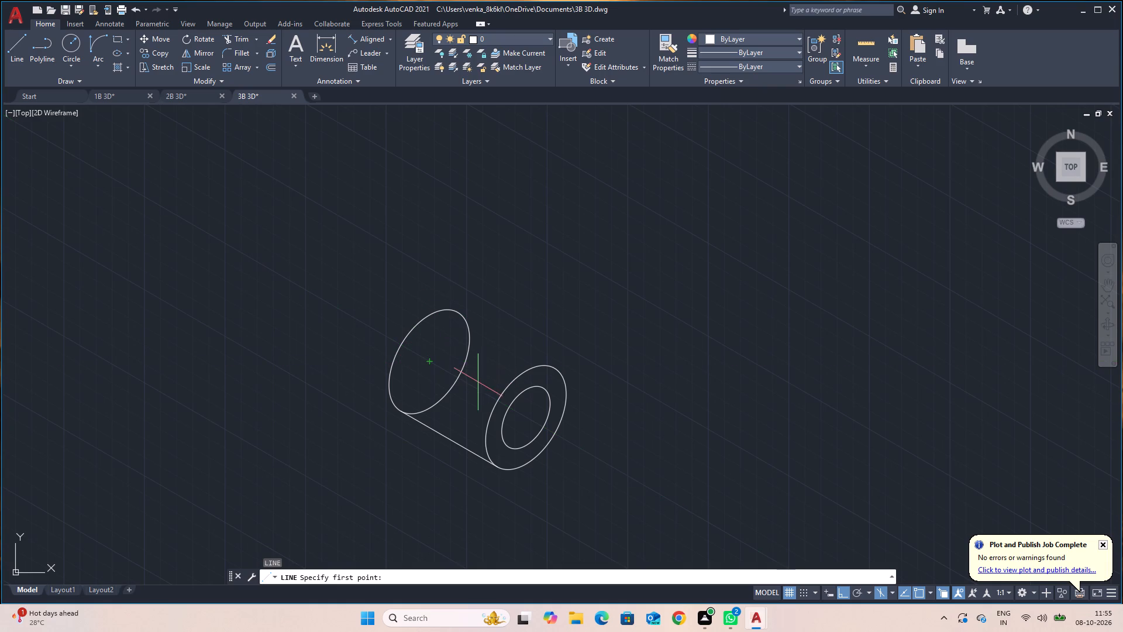
text(30)
key(Return)
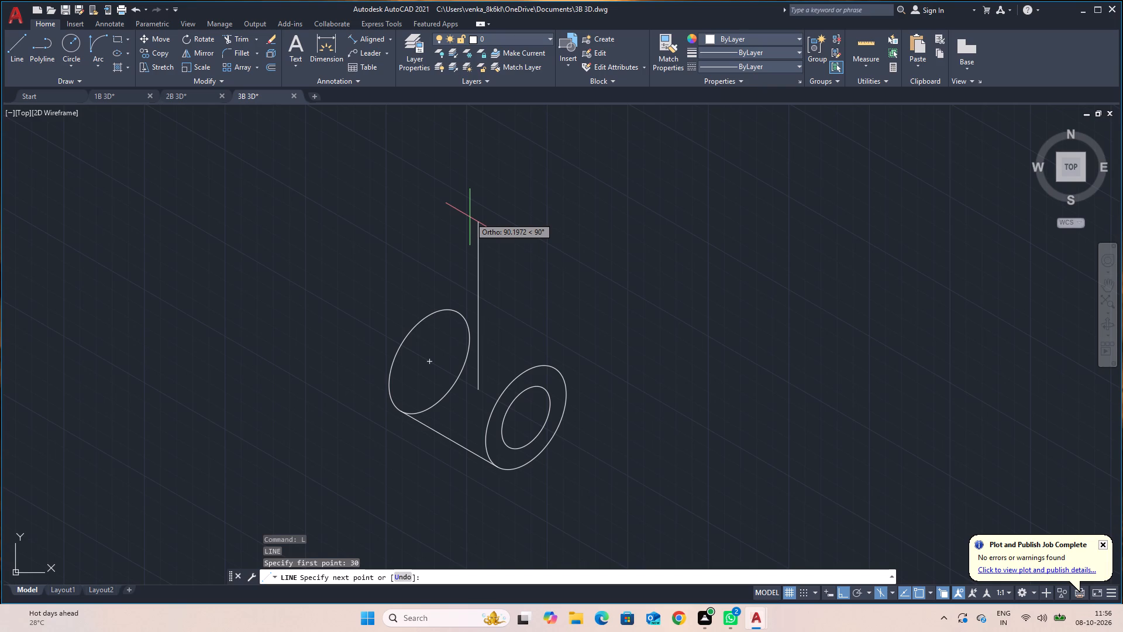
text(110)
key(Return)
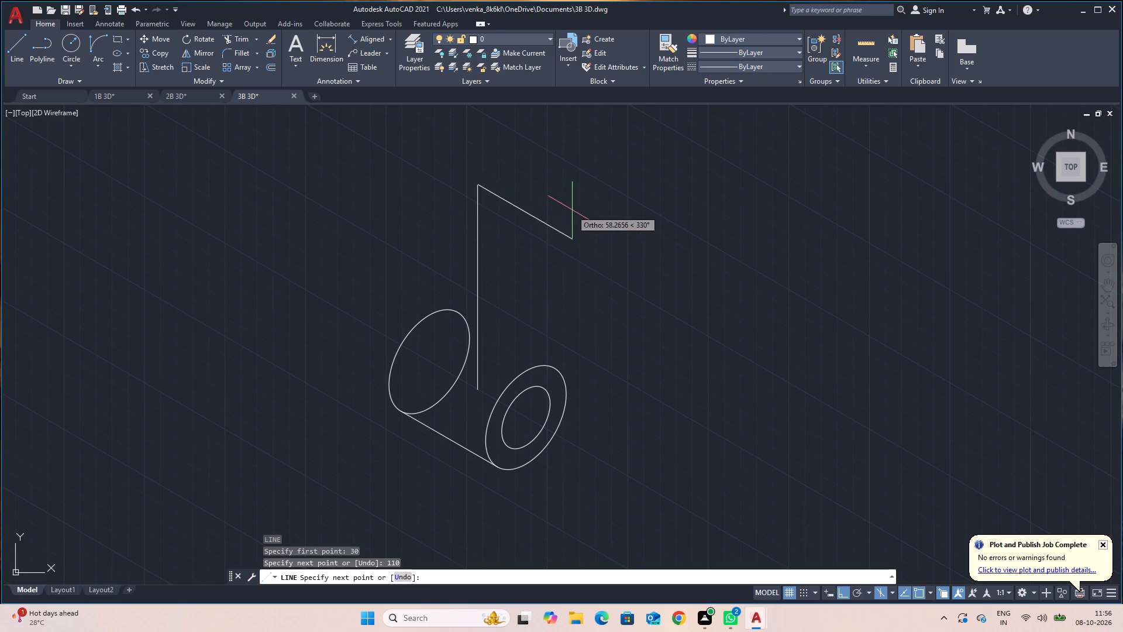
key(Escape)
Draw an isocircle of radius 25 on the left isoplane, centred on the upper end of the vertical line.
key(e)
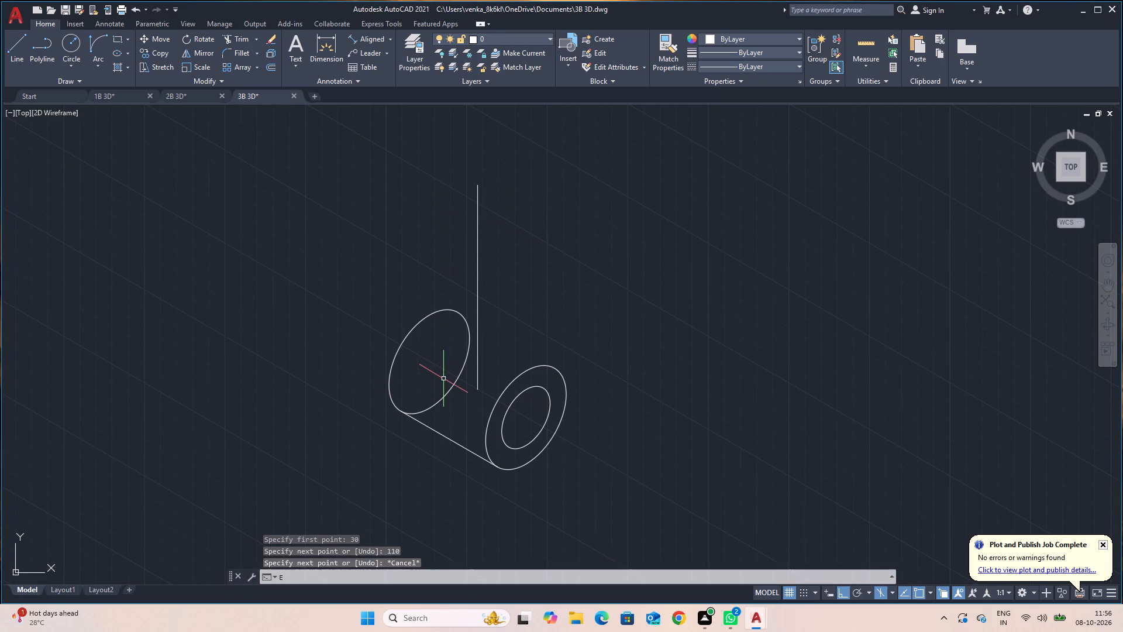
key(l)
key(Return)
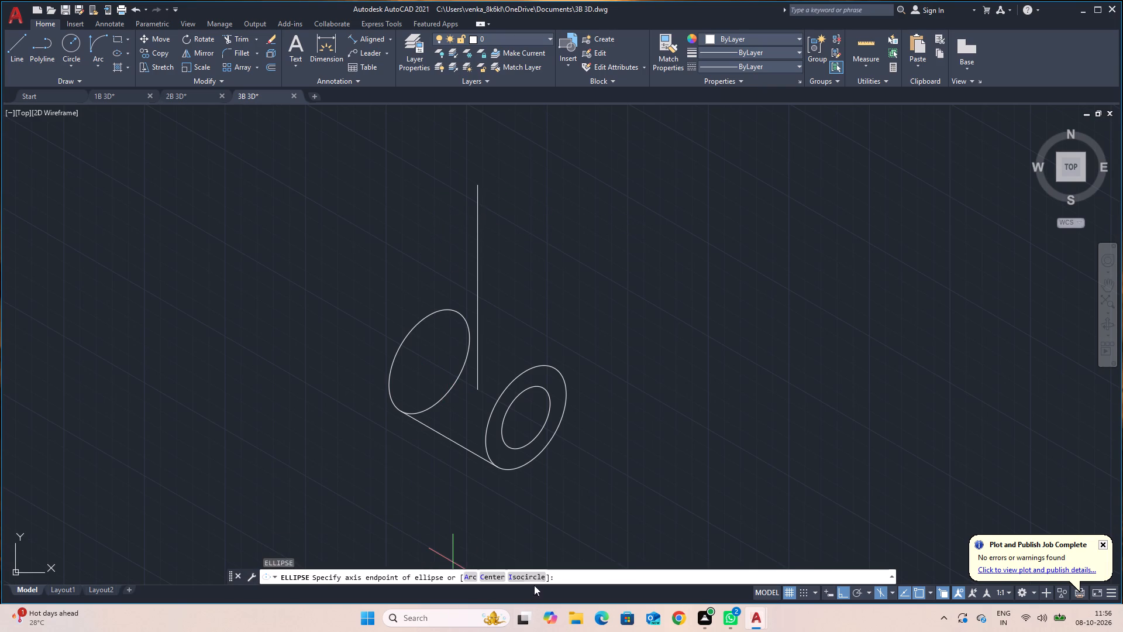
click(534, 573)
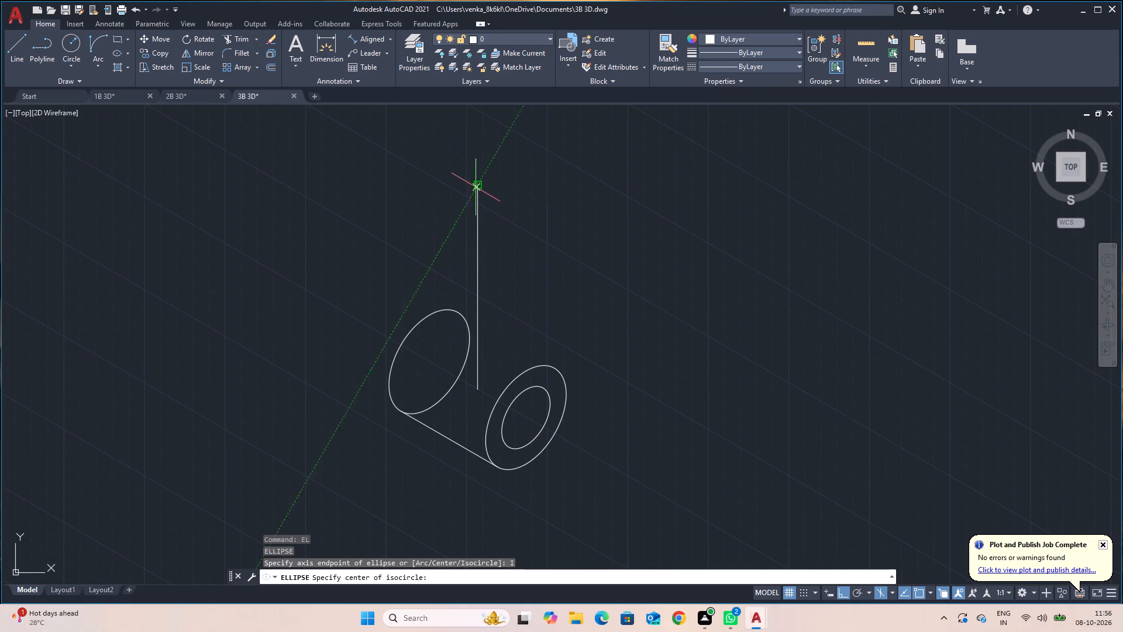
click(478, 186)
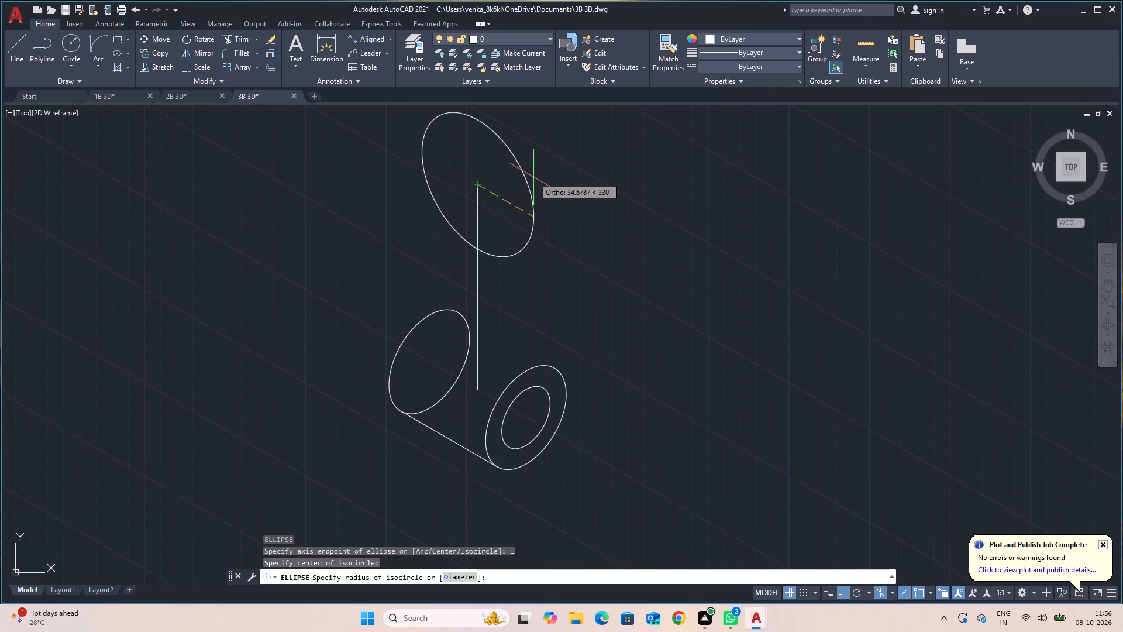
text(25)
key(Return)
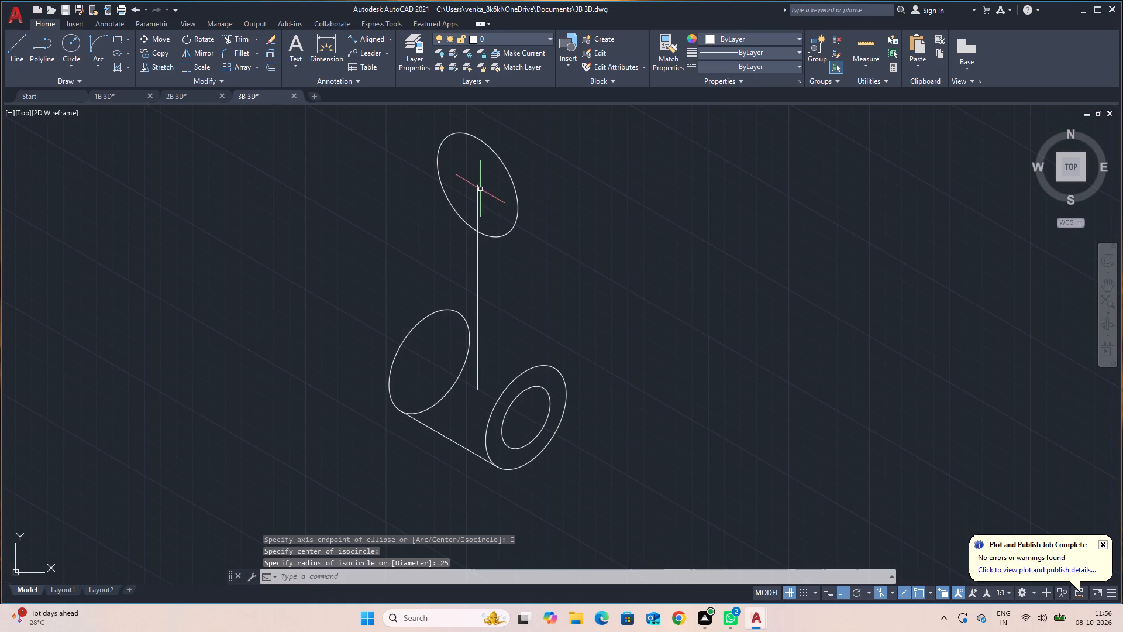
Draw an isocircle of radius 12.5 on the left isoplane, concentric with the upper radius 25 isocircle.
key(space)
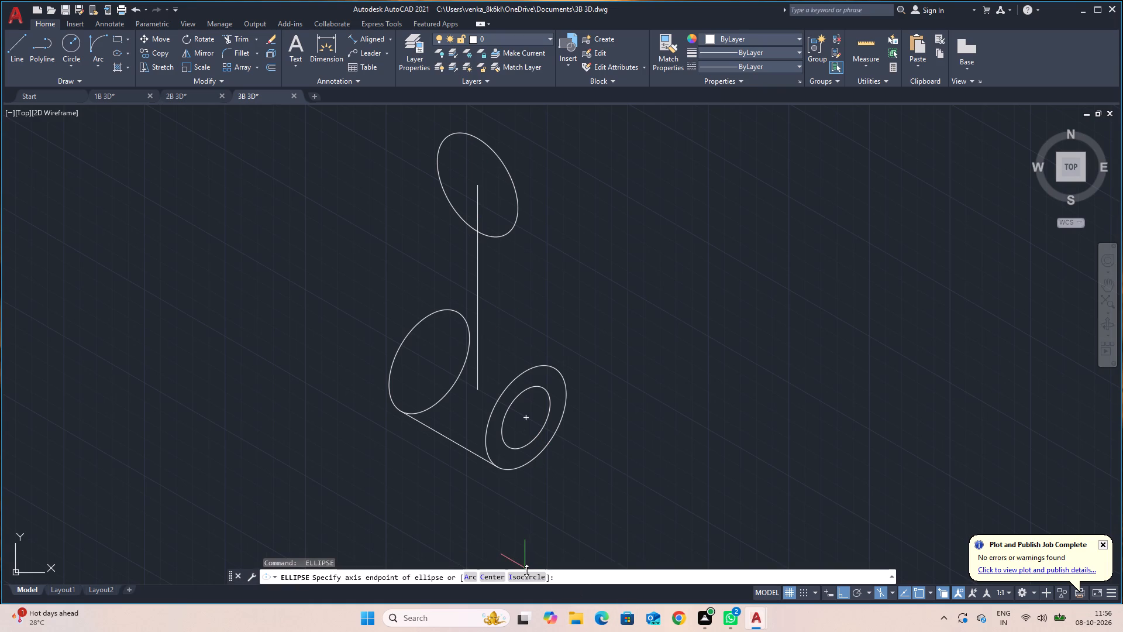
click(528, 575)
click(480, 184)
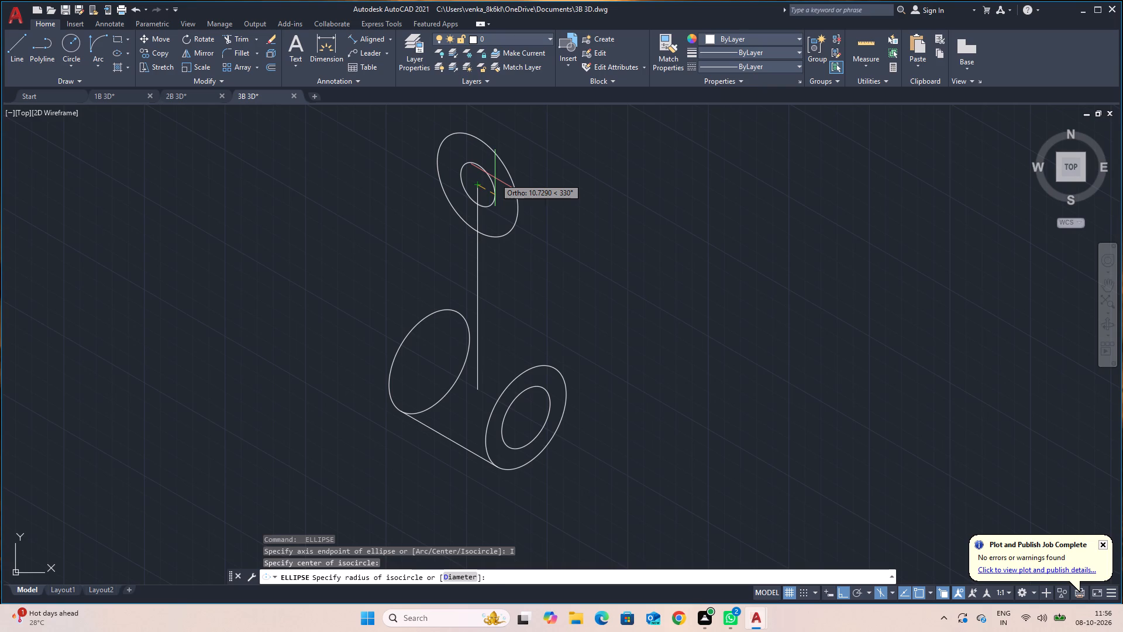
text(12.)
key(5)
key(Return)
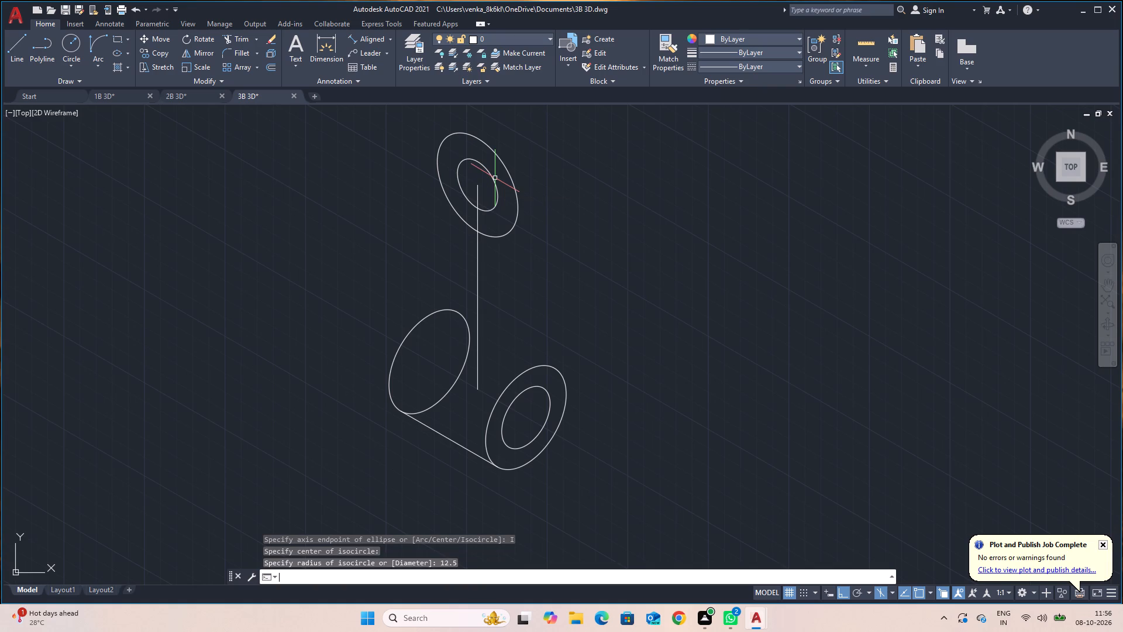
Delete the vertical construction line below the centre of the upper isocircles.
click(478, 263)
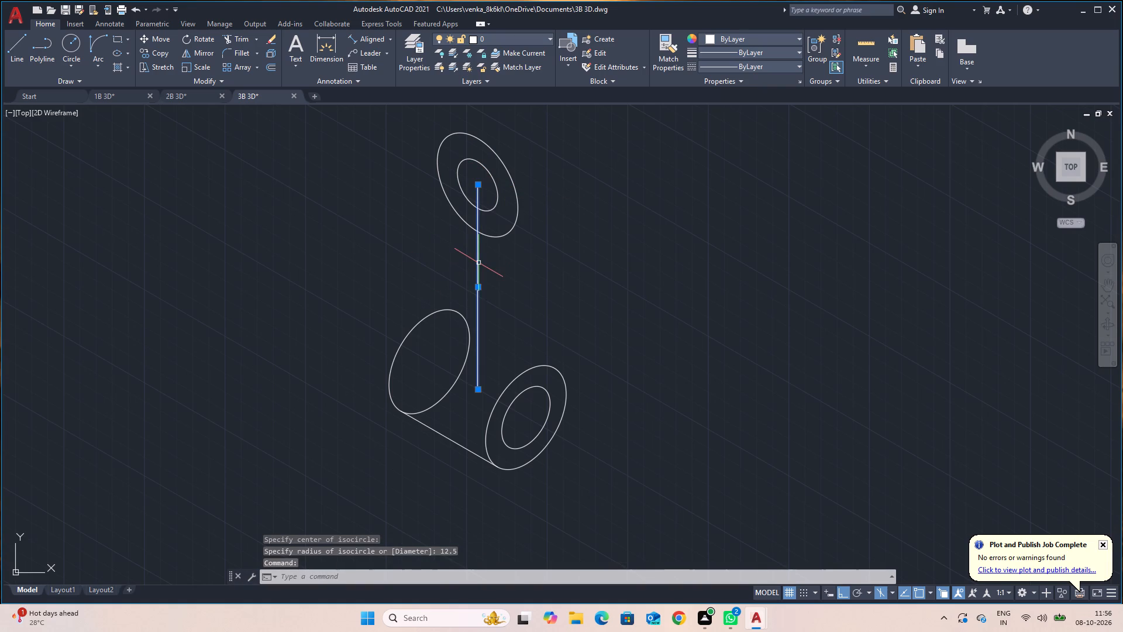
key(Delete)
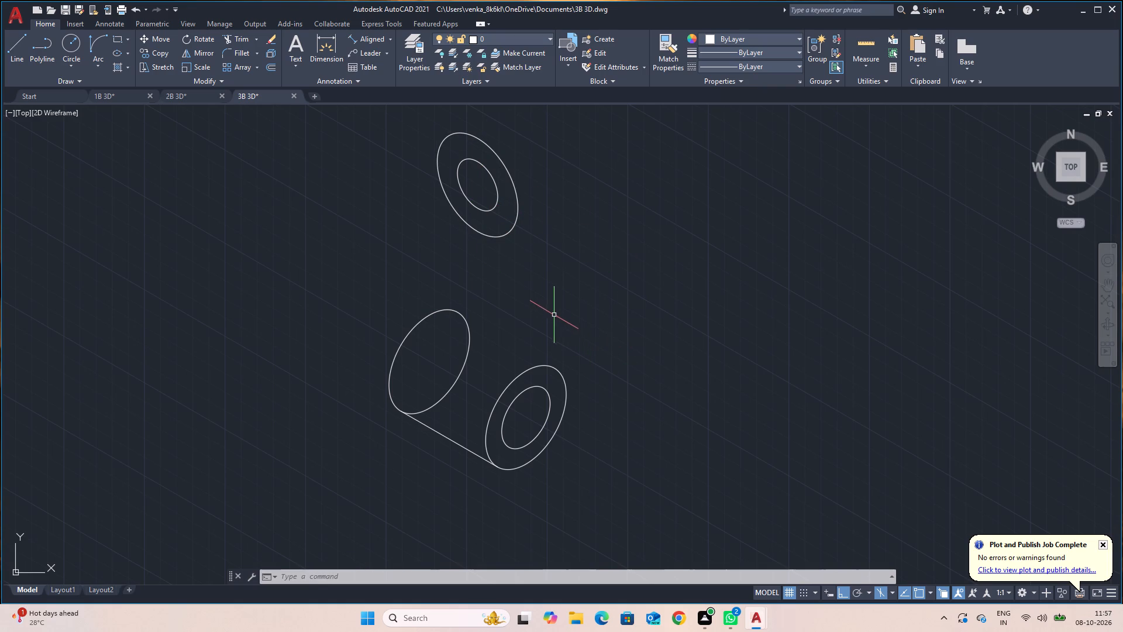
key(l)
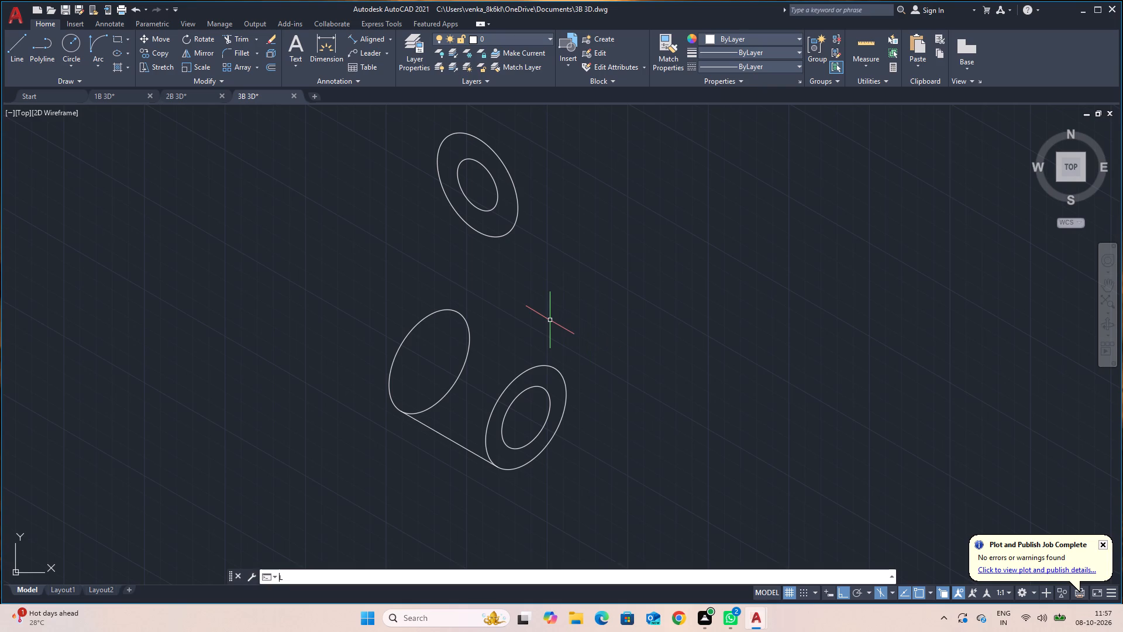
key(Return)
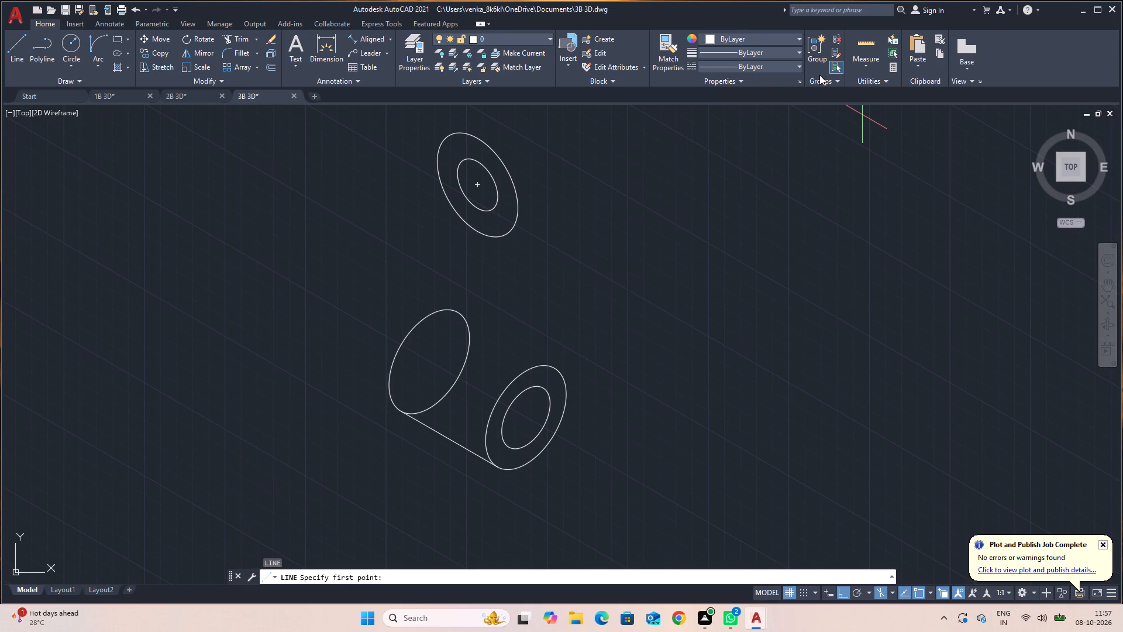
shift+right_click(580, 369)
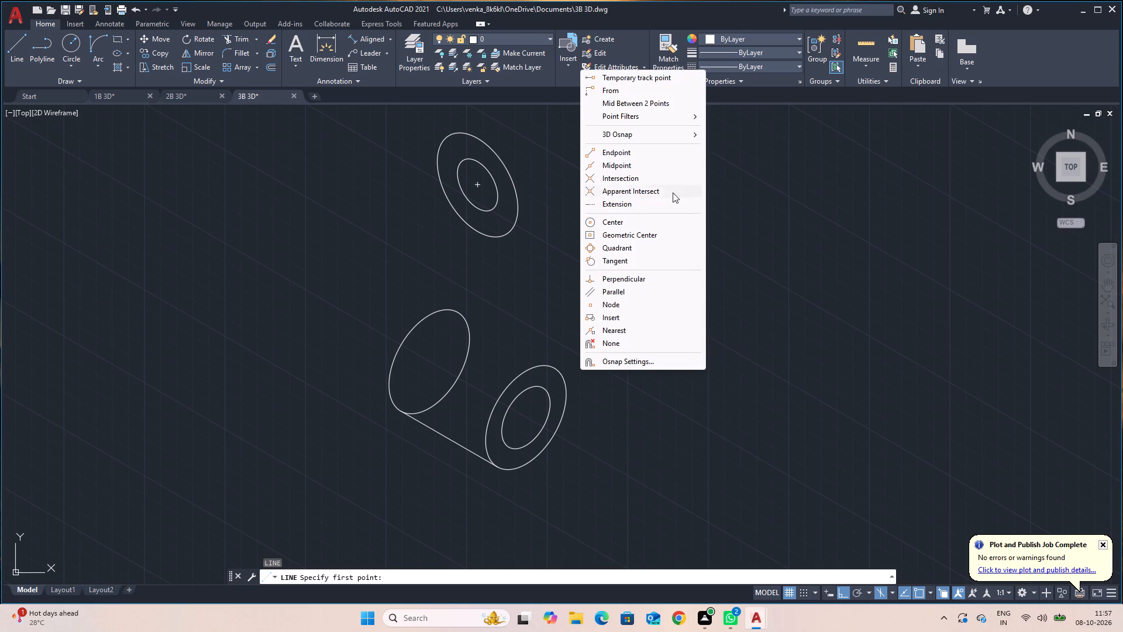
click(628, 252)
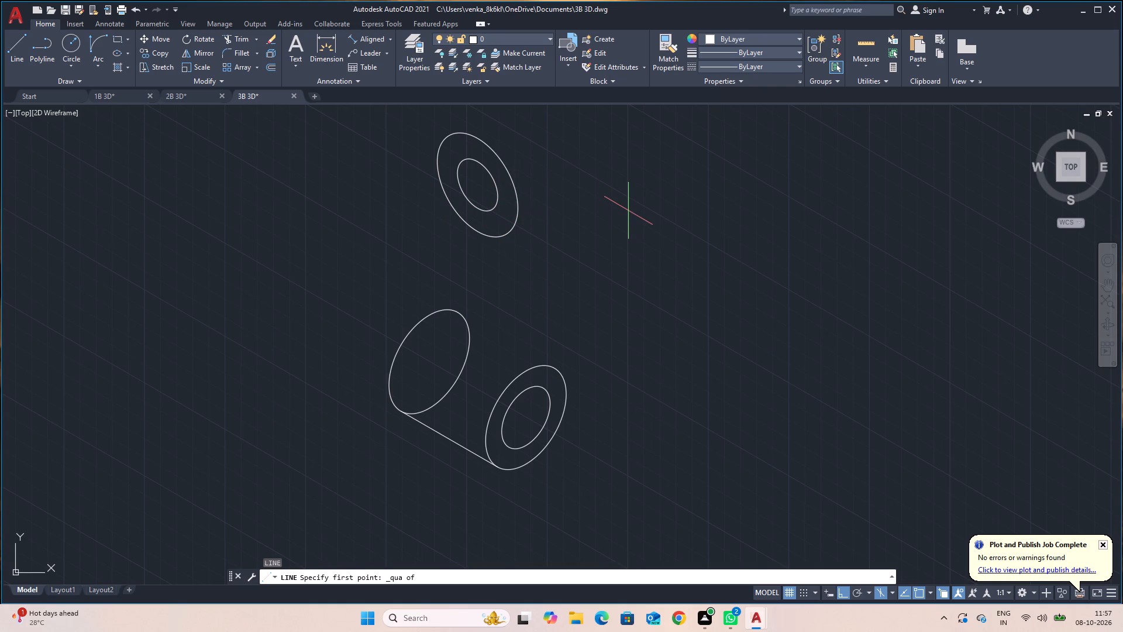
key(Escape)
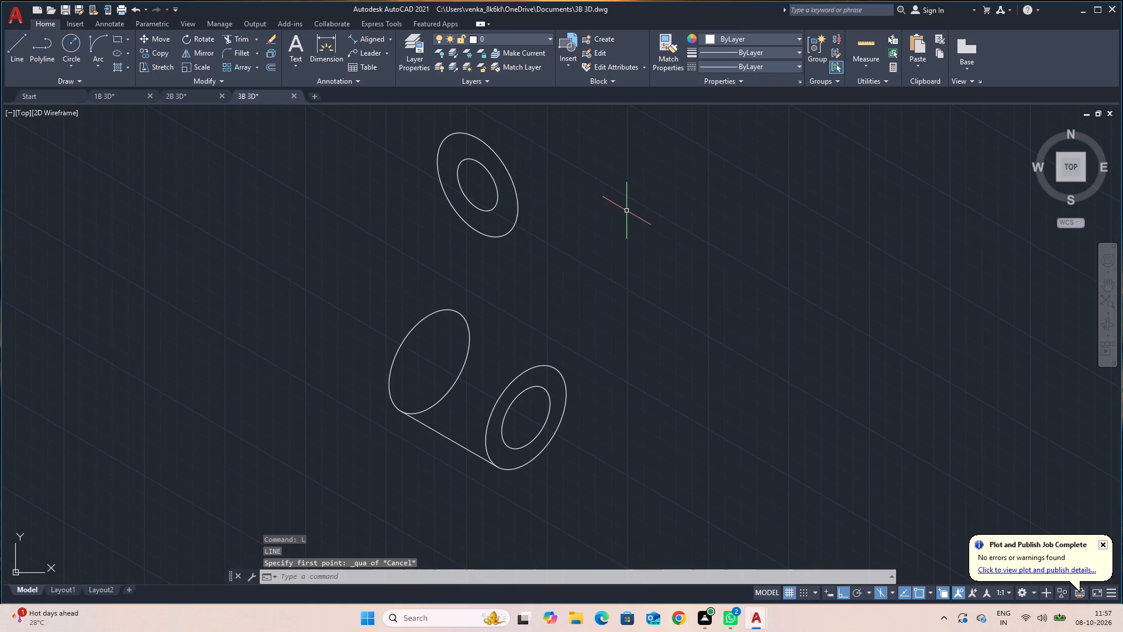
Draw a vertical line about 98 long downward, starting 25 from the upper isocircles' centre along the 330° axis.
key(l)
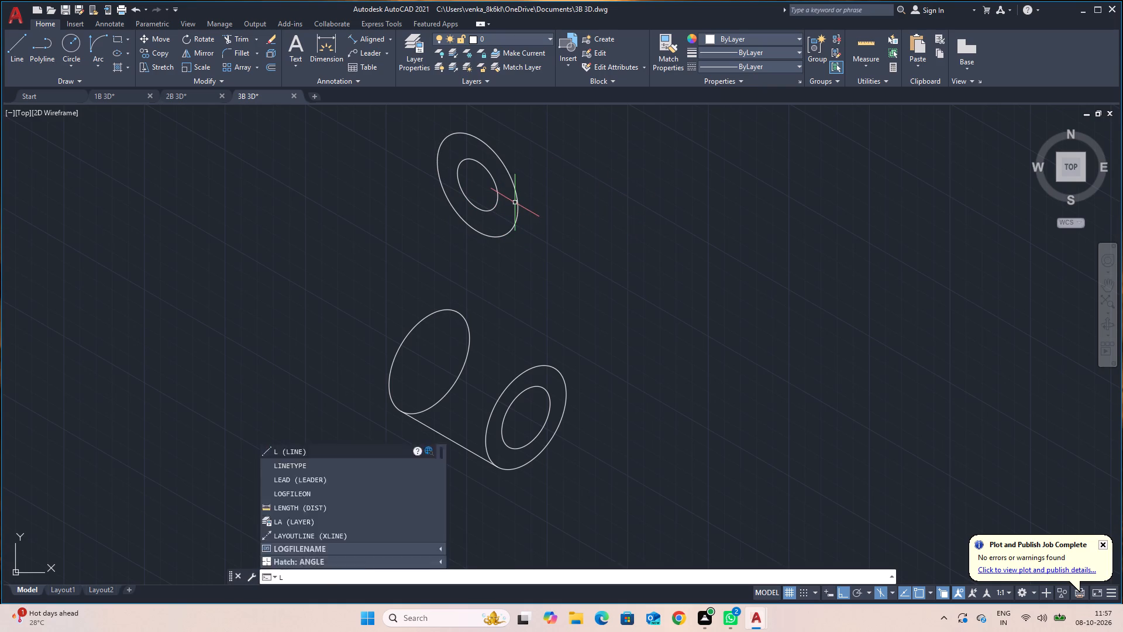
key(Return)
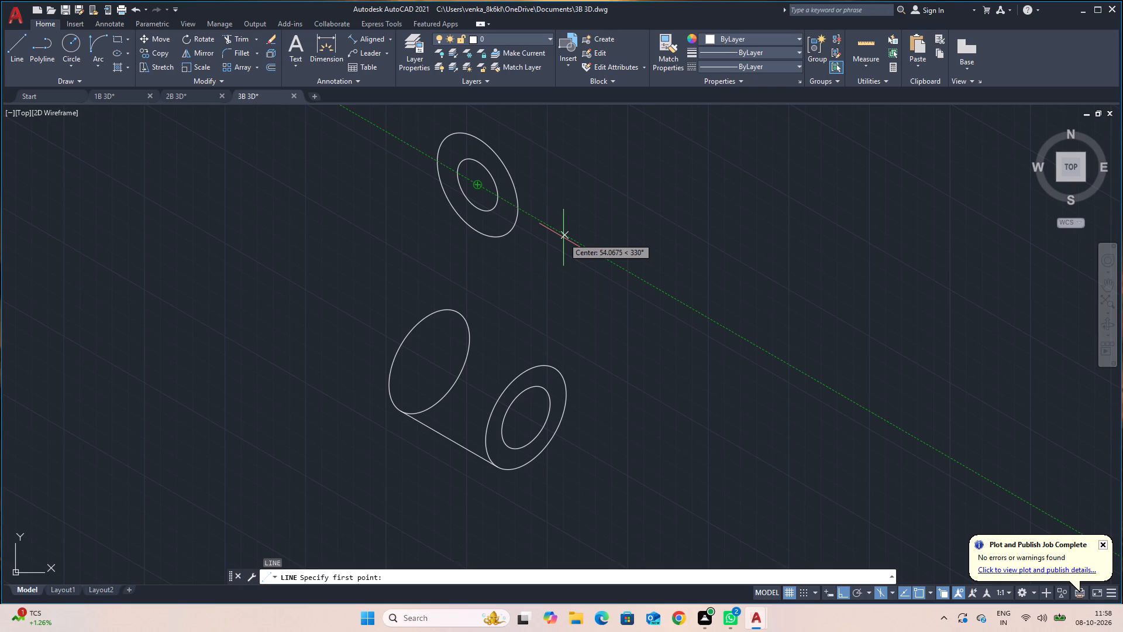
text(25)
key(Return)
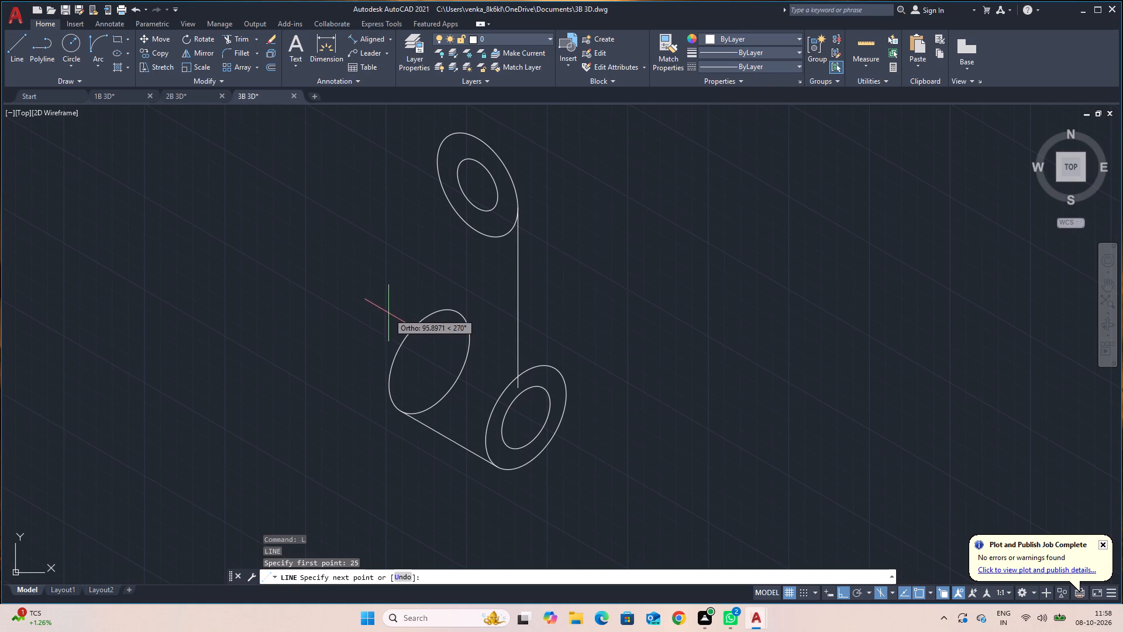
click(354, 294)
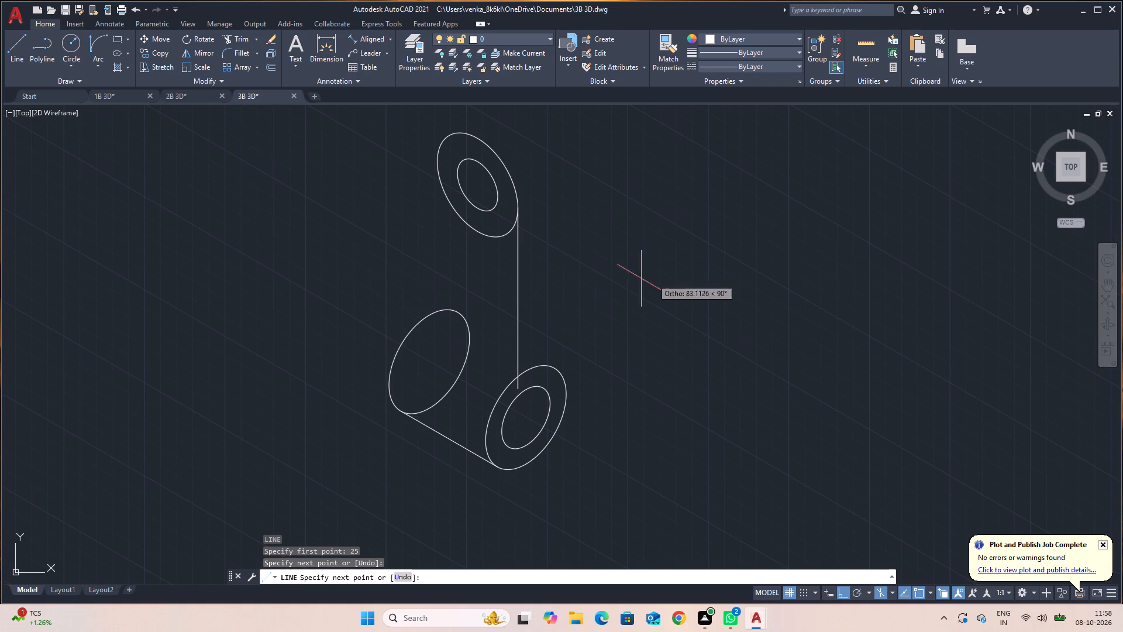
key(Escape)
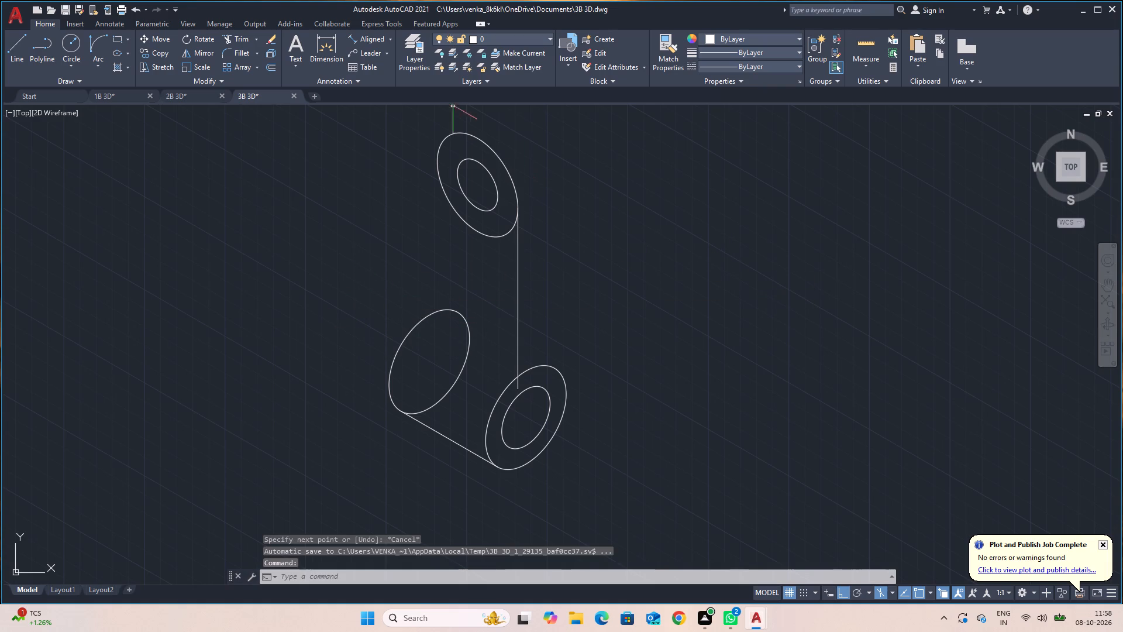
Copy the upper outer isocircle 18 from its centre along the 30° axis, using the top isoplane.
click(491, 149)
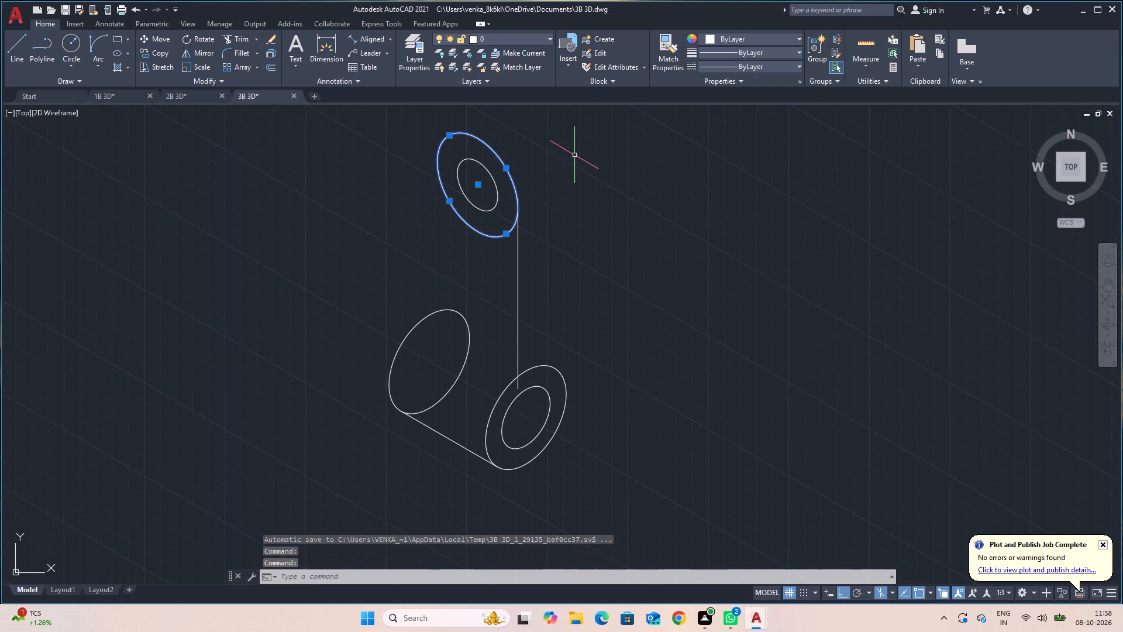
key(c)
key(o)
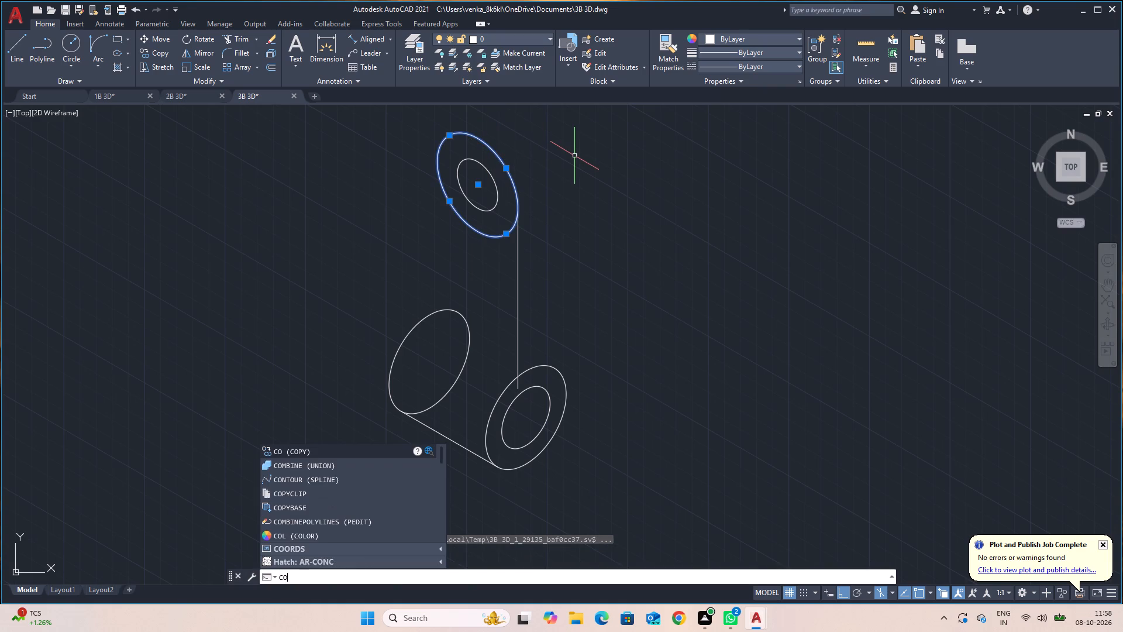
key(Return)
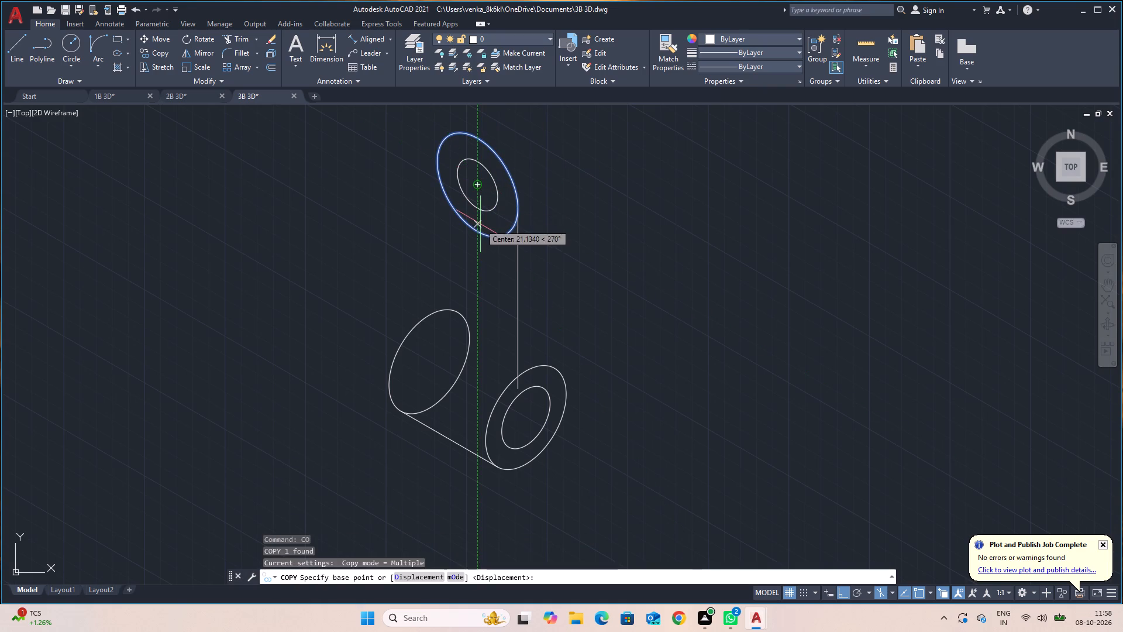
click(481, 188)
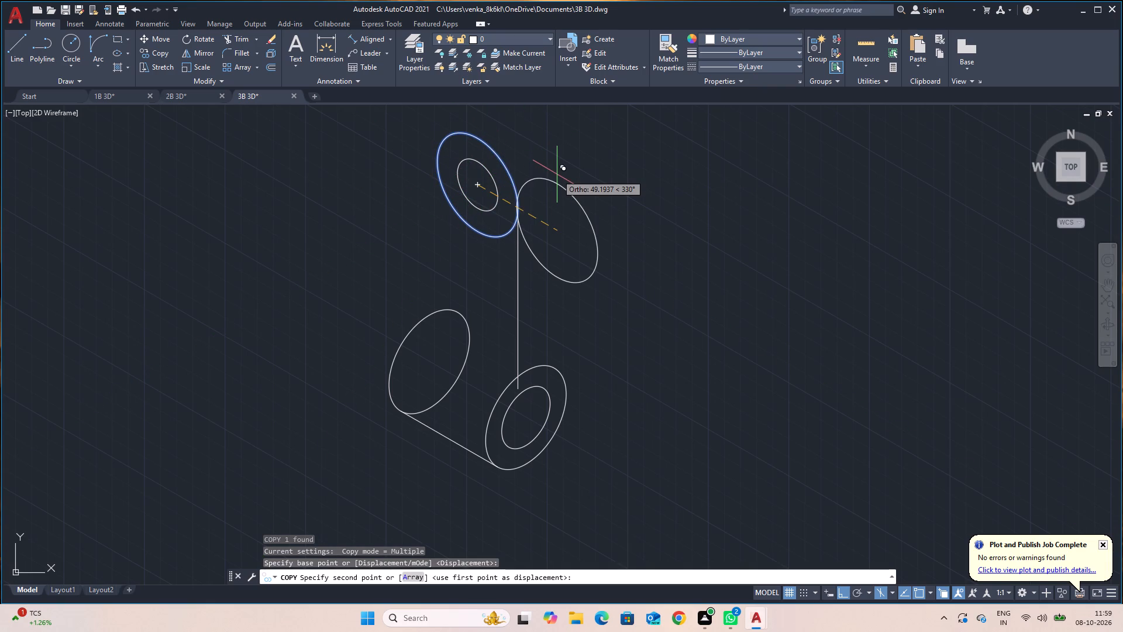
key(F5)
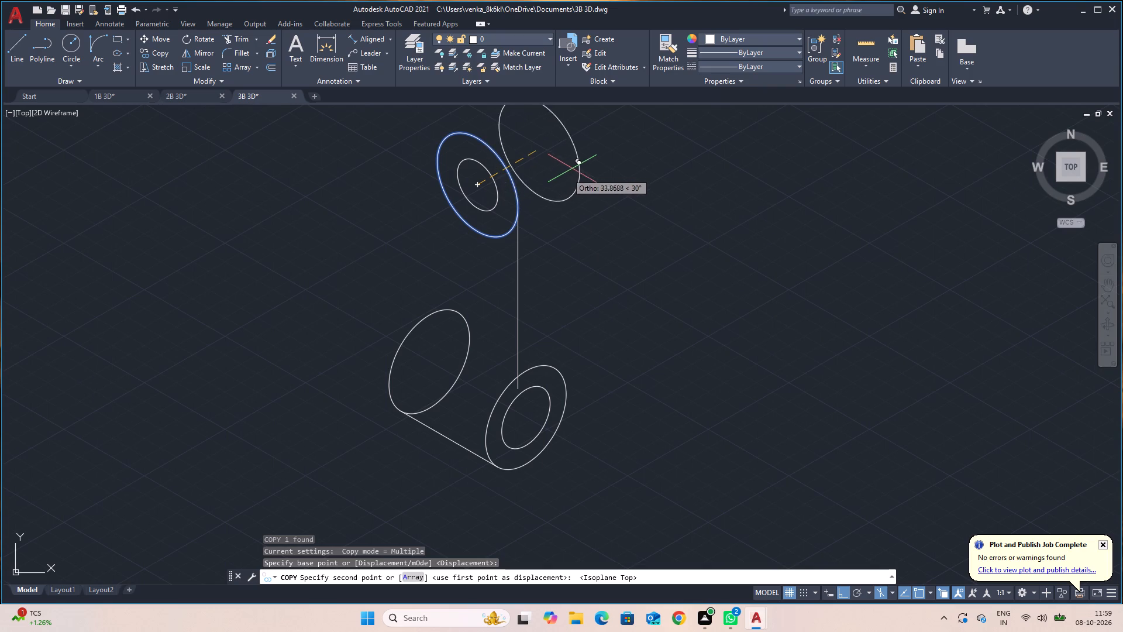
text(18)
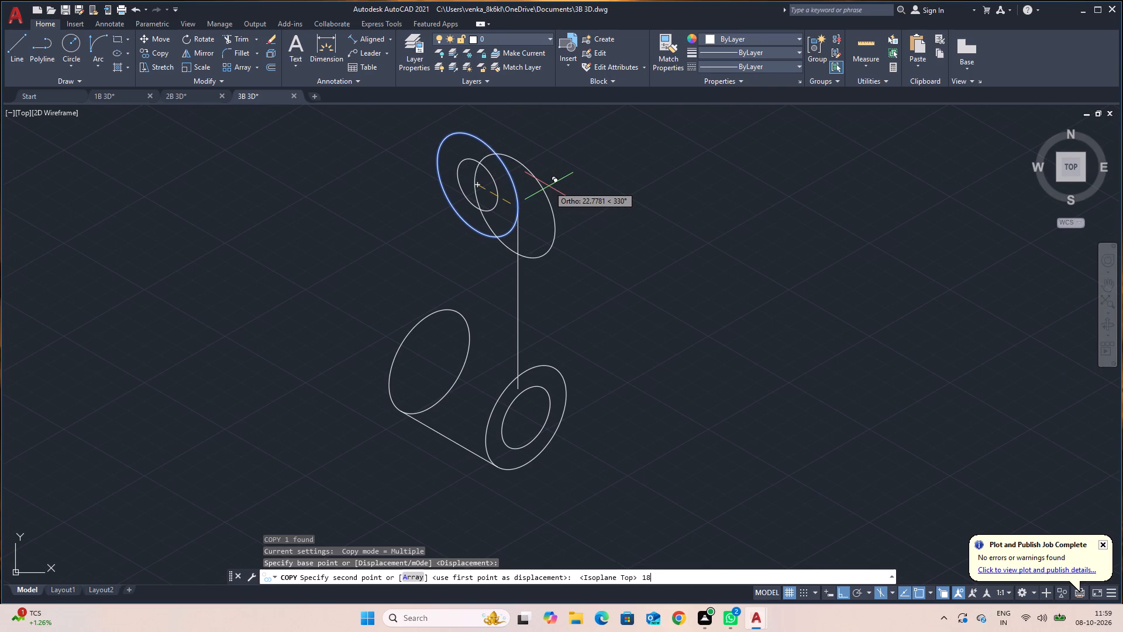
key(Return)
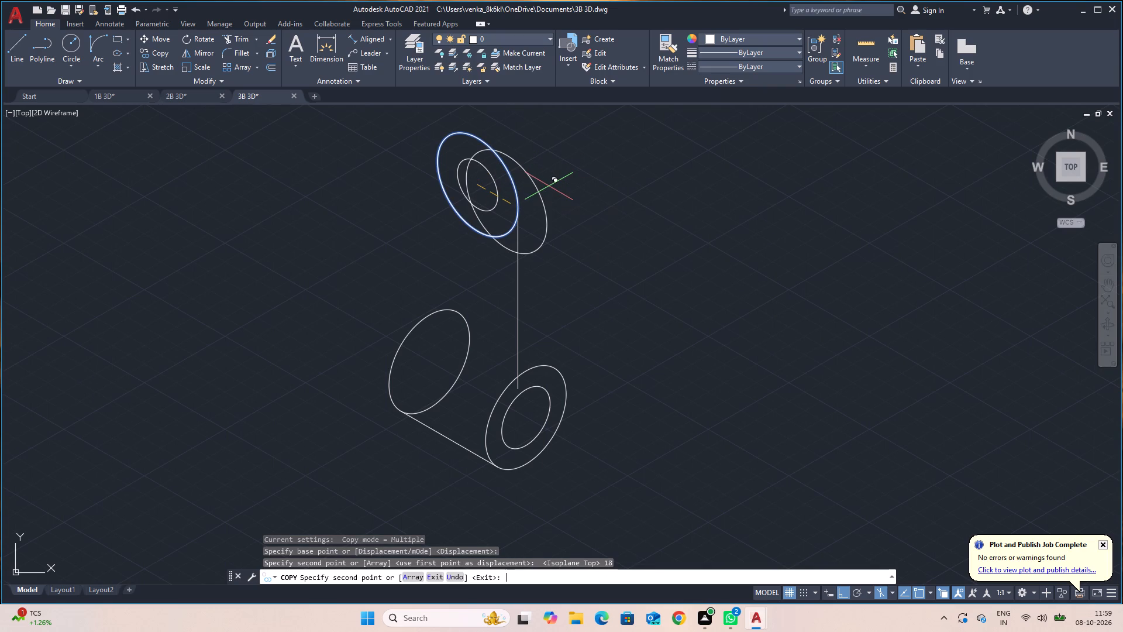
key(ctrl+z)
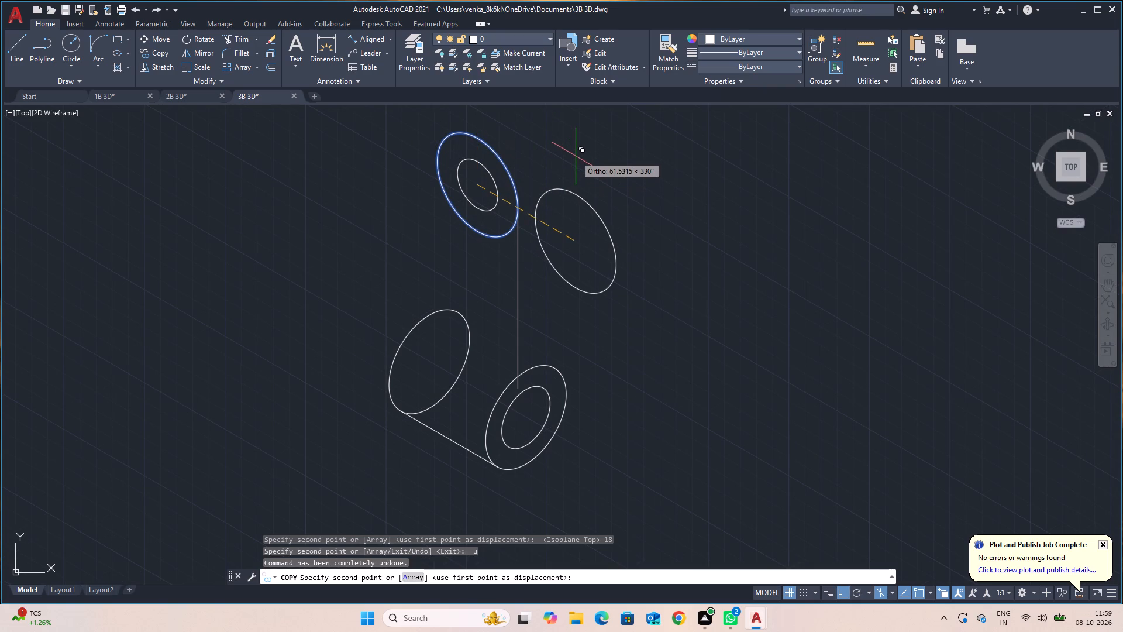
key(F5)
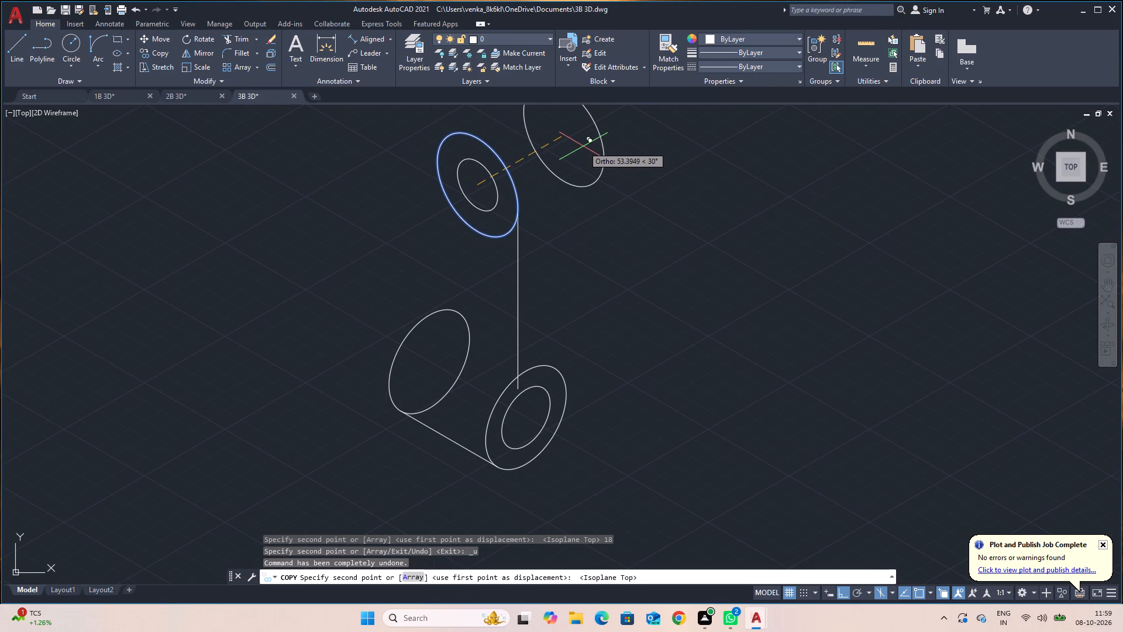
text(18)
key(Return)
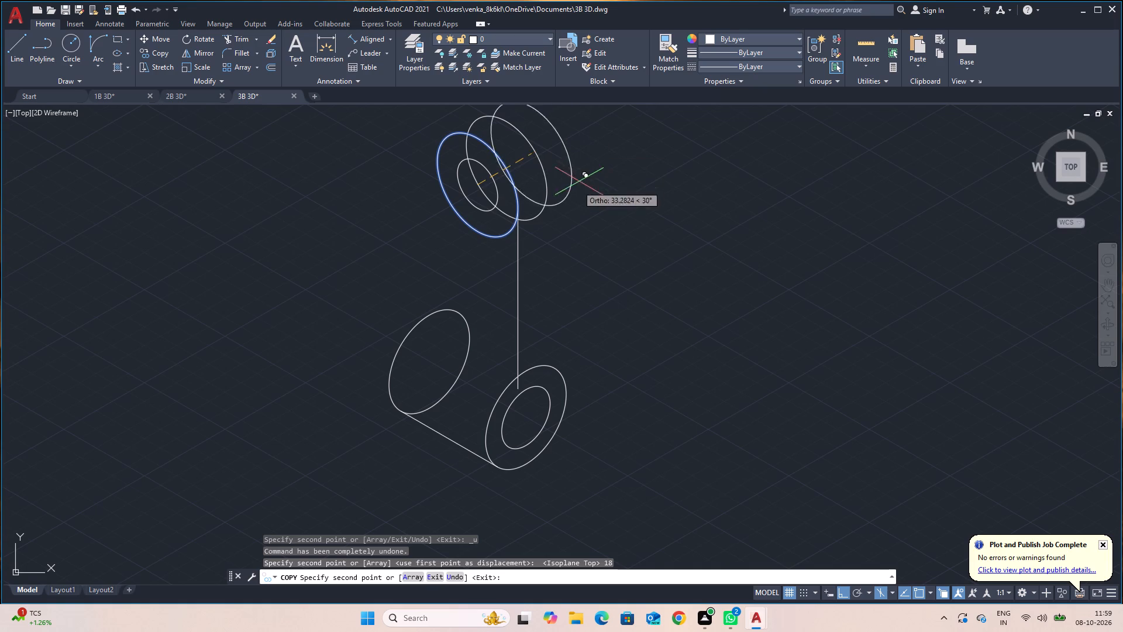
key(Escape)
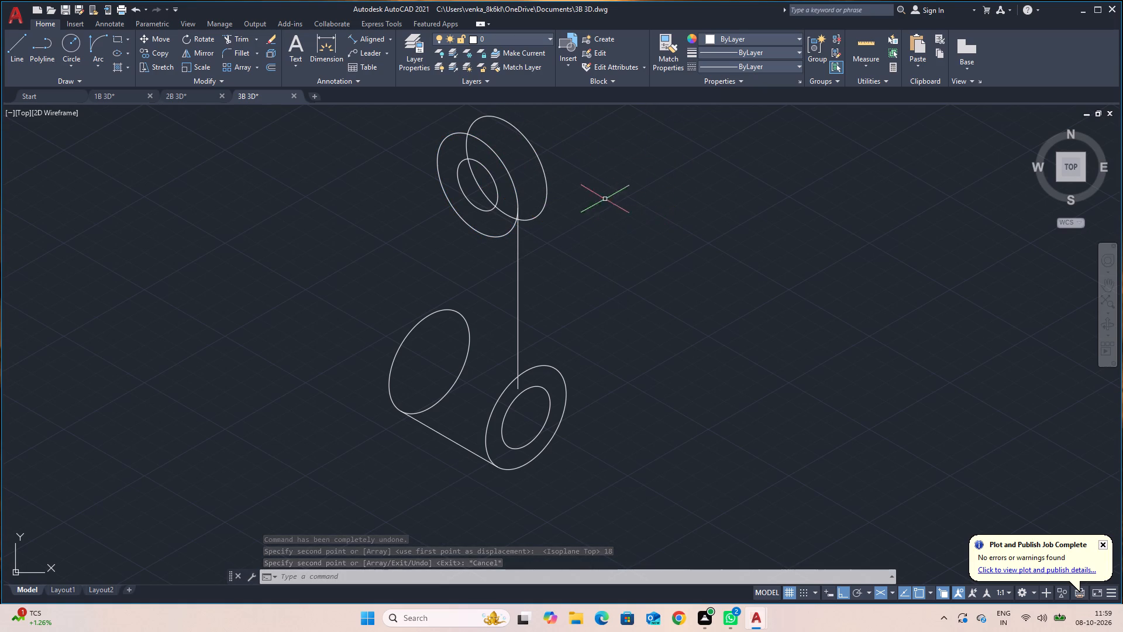
Draw a line joining the upper quadrants of the rear and front radius 25 isocircles of the upper boss.
key(l)
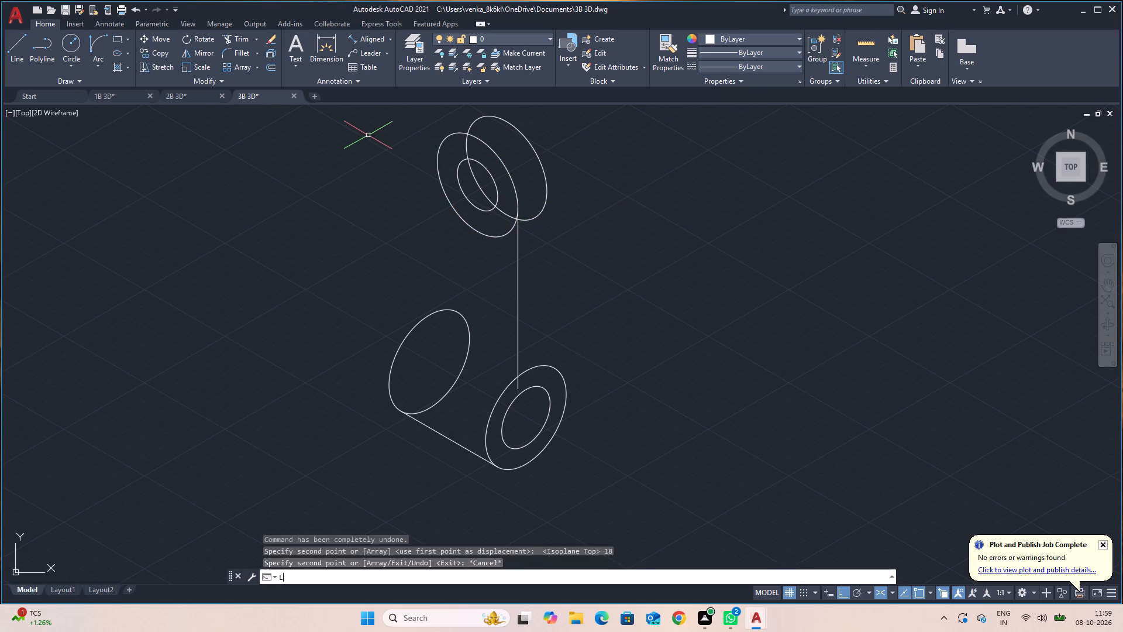
key(Return)
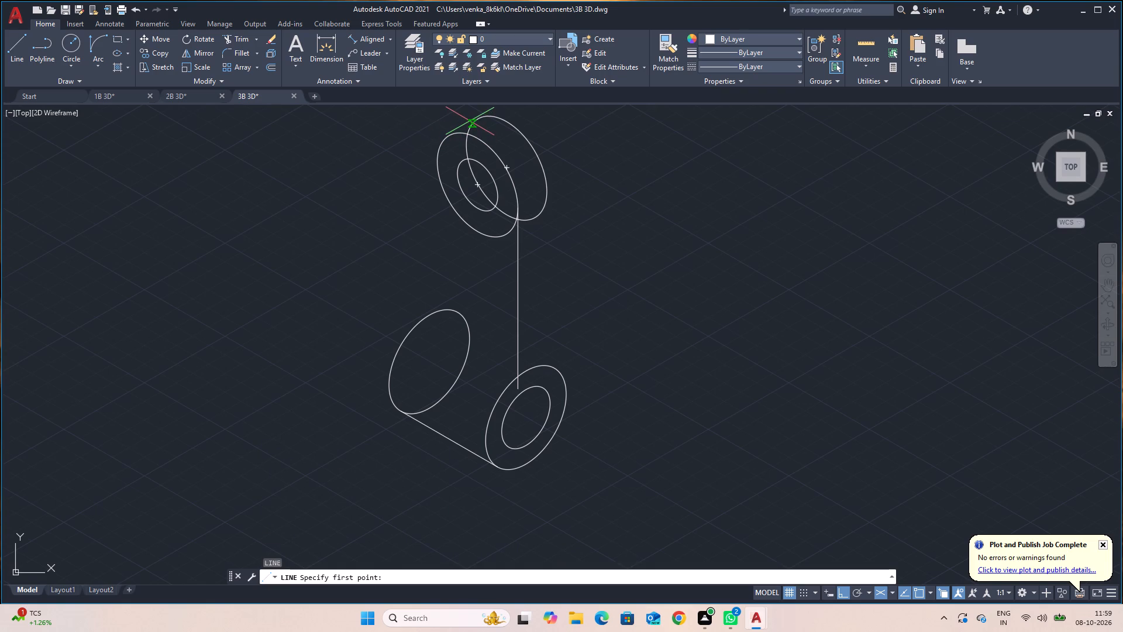
shift+right_click(467, 125)
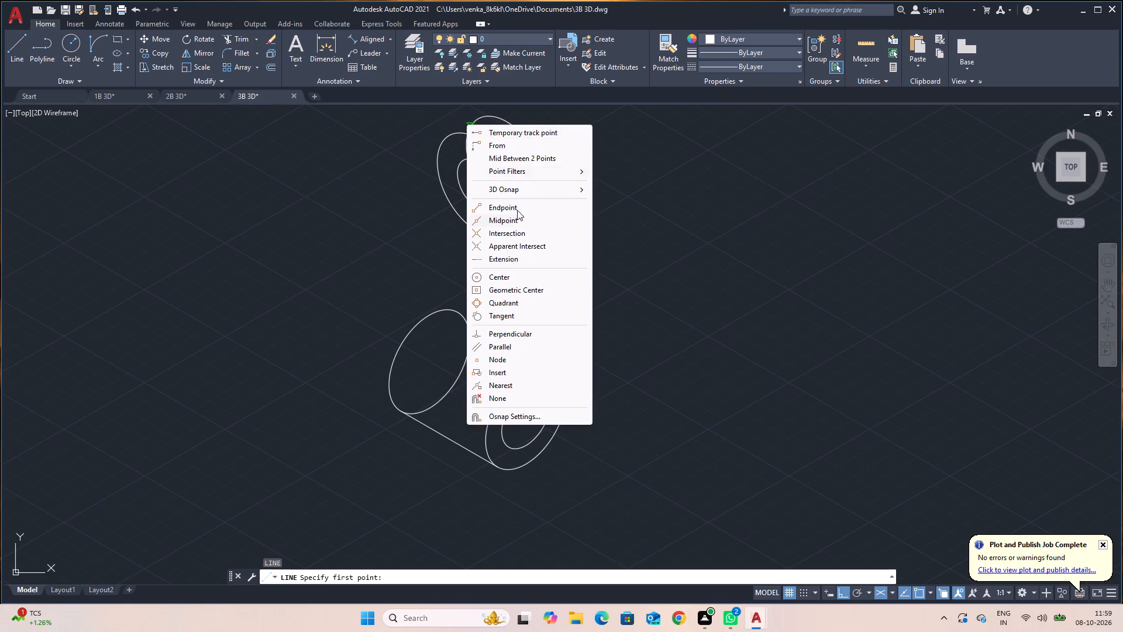
click(495, 301)
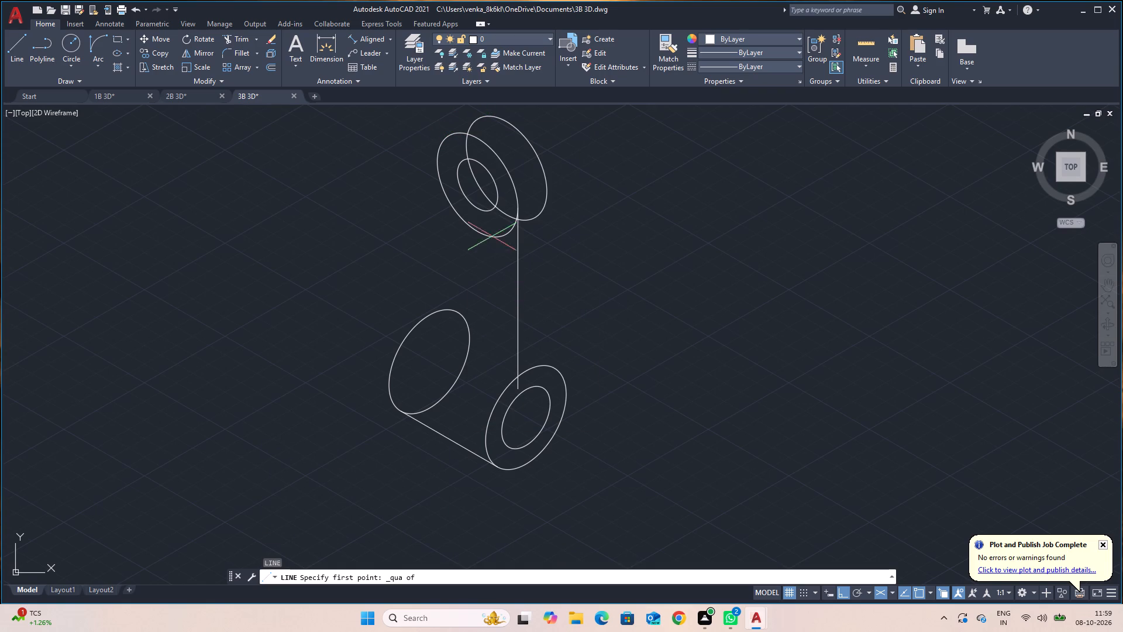
click(478, 121)
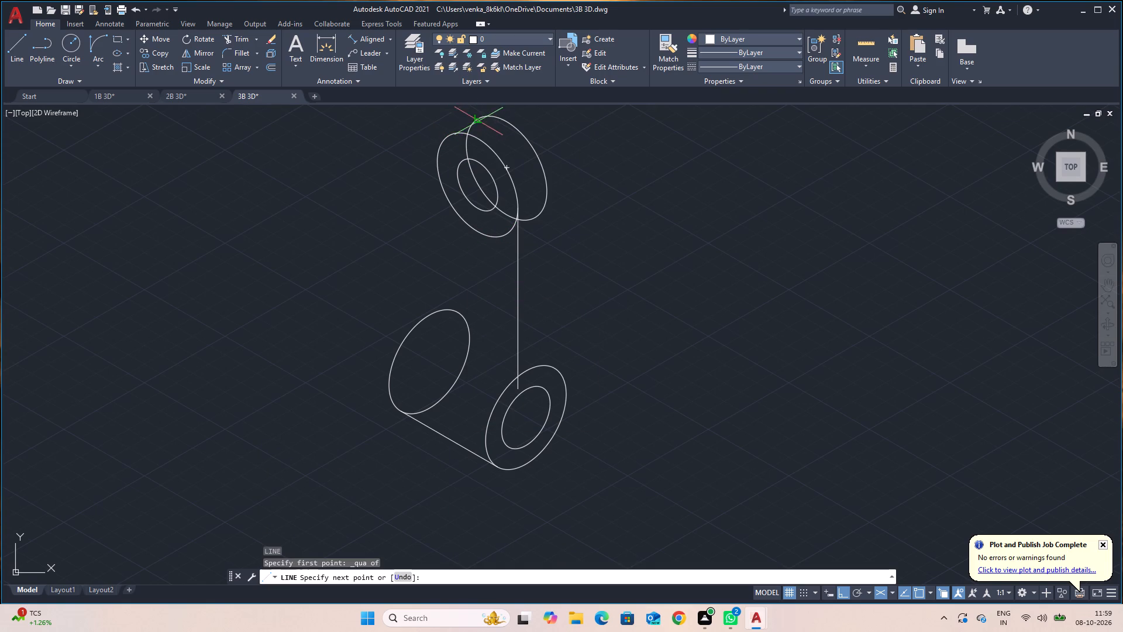
shift+right_click(448, 132)
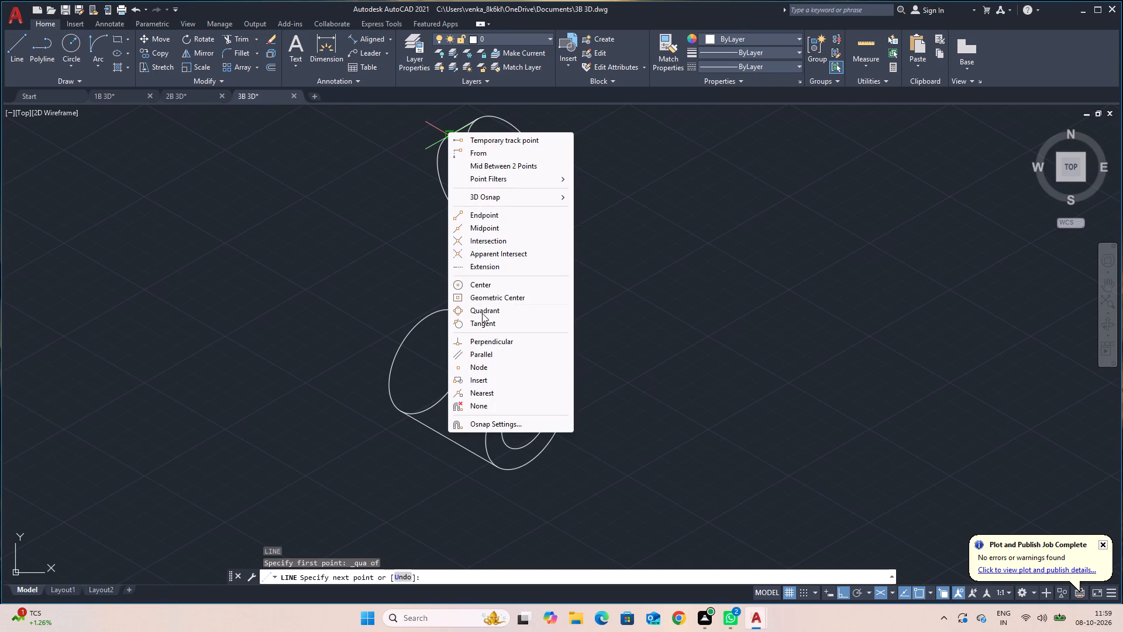
click(482, 313)
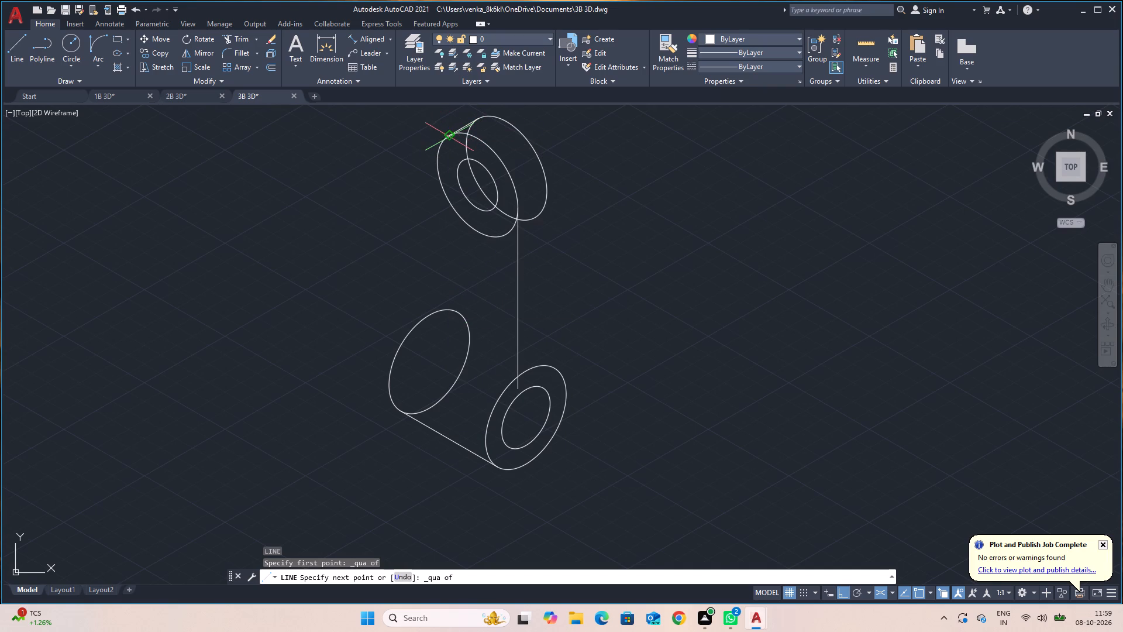
click(449, 137)
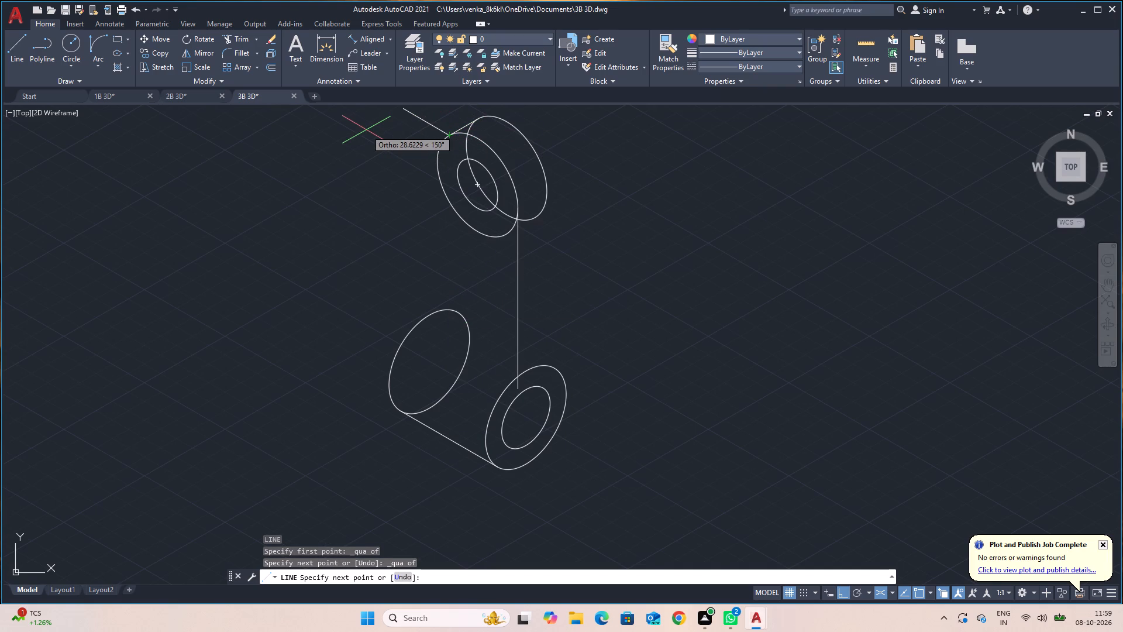
key(Escape)
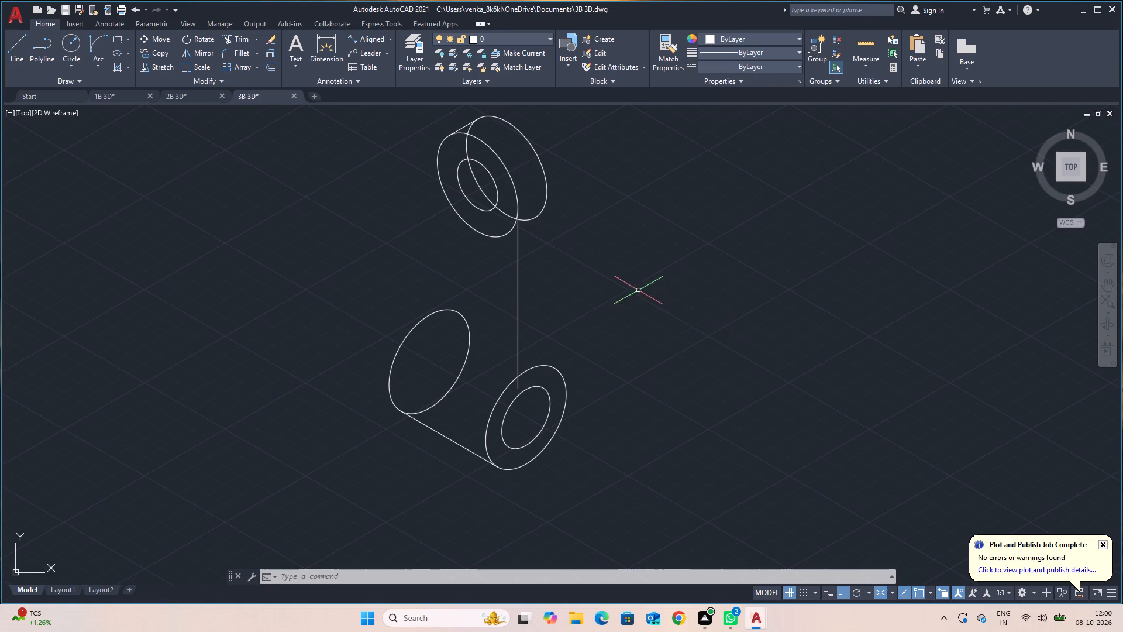
Copy the vertical arm line 18 from its top endpoint along the 30° axis.
click(517, 283)
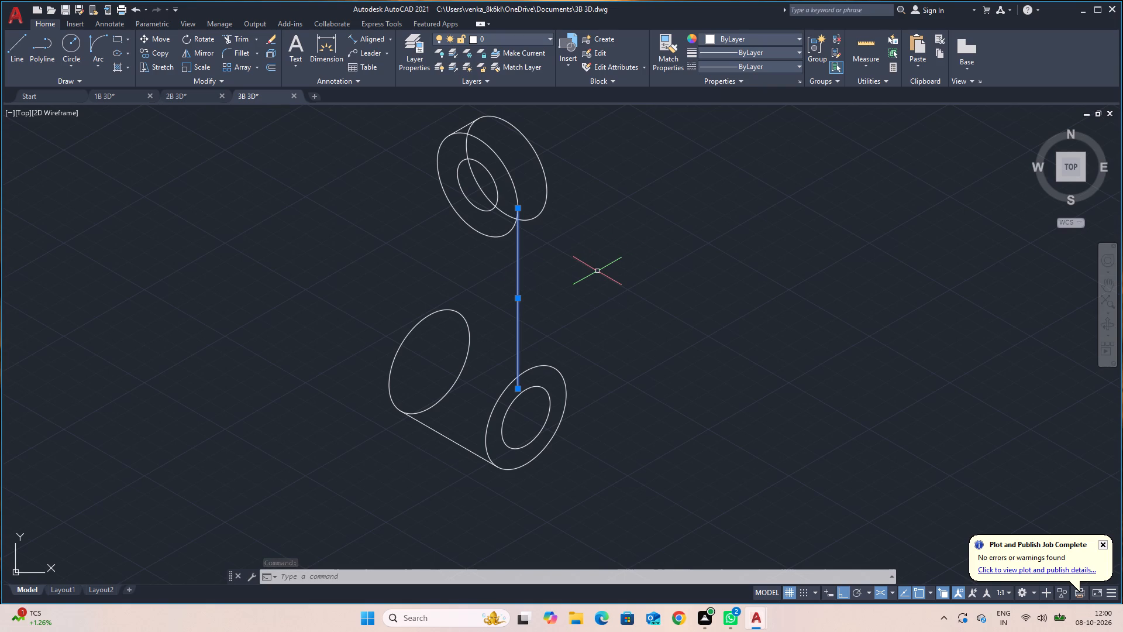
text(CO)
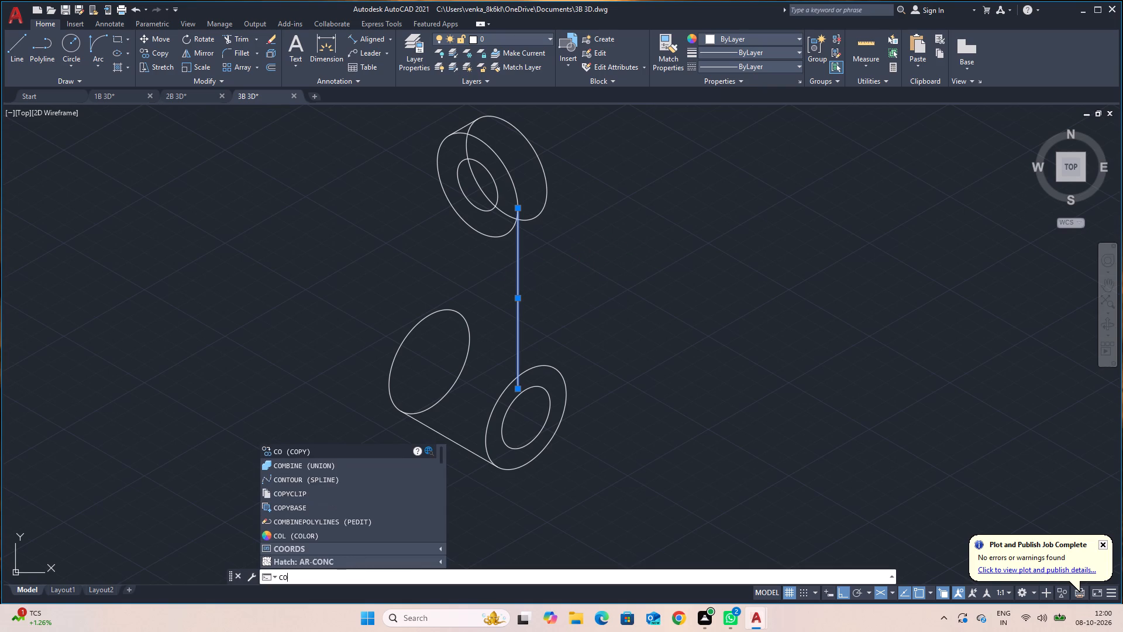
key(Return)
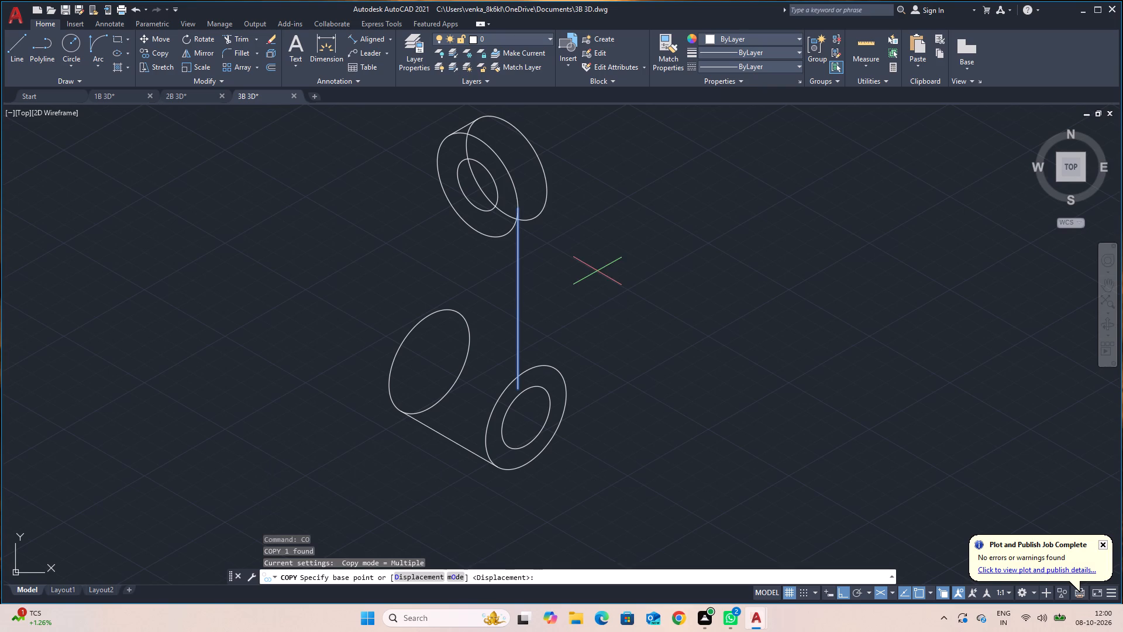
click(517, 207)
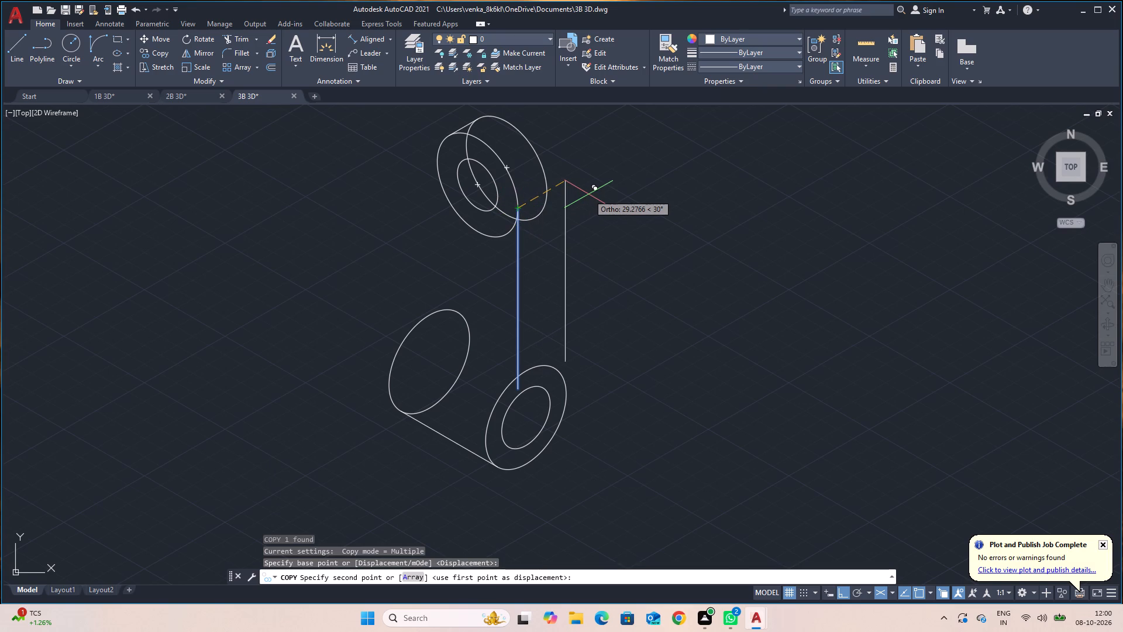
text(18)
key(Return)
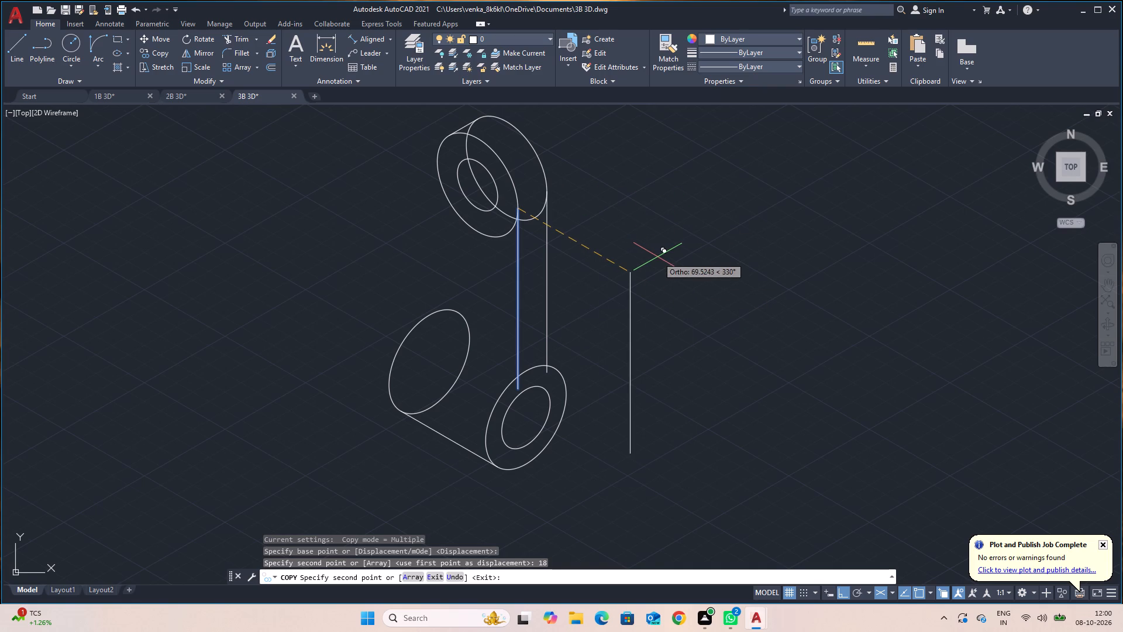
key(Escape)
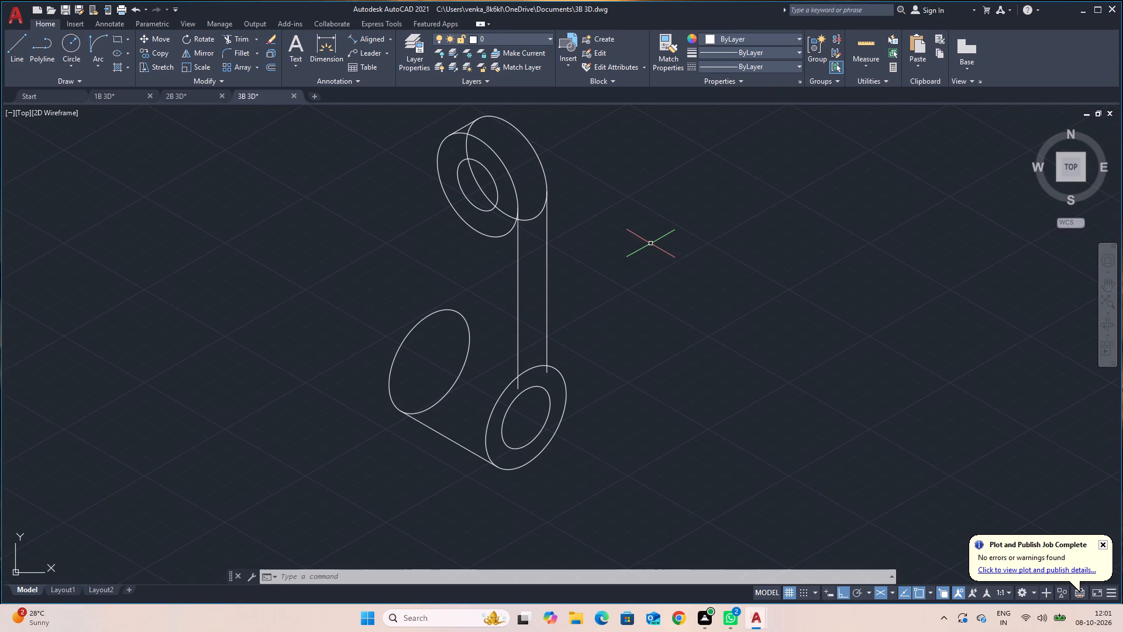
Trim the hidden parts of the upper boss's rear isocircle, keeping only its outer arc from the connecting line to the rear vertical line.
text(TR)
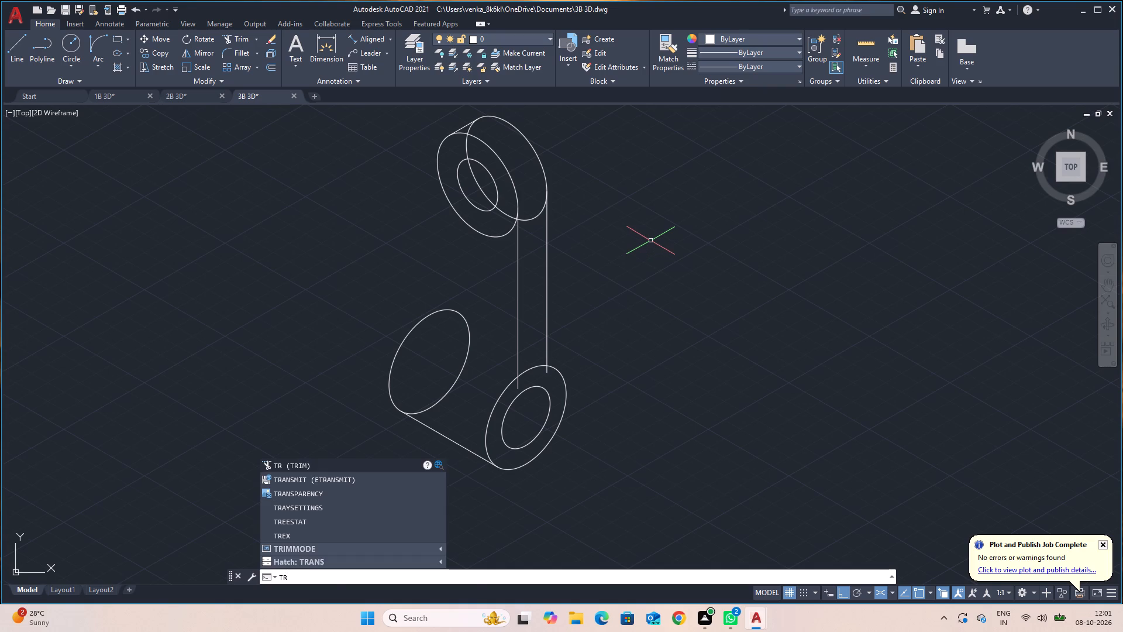
key(Return)
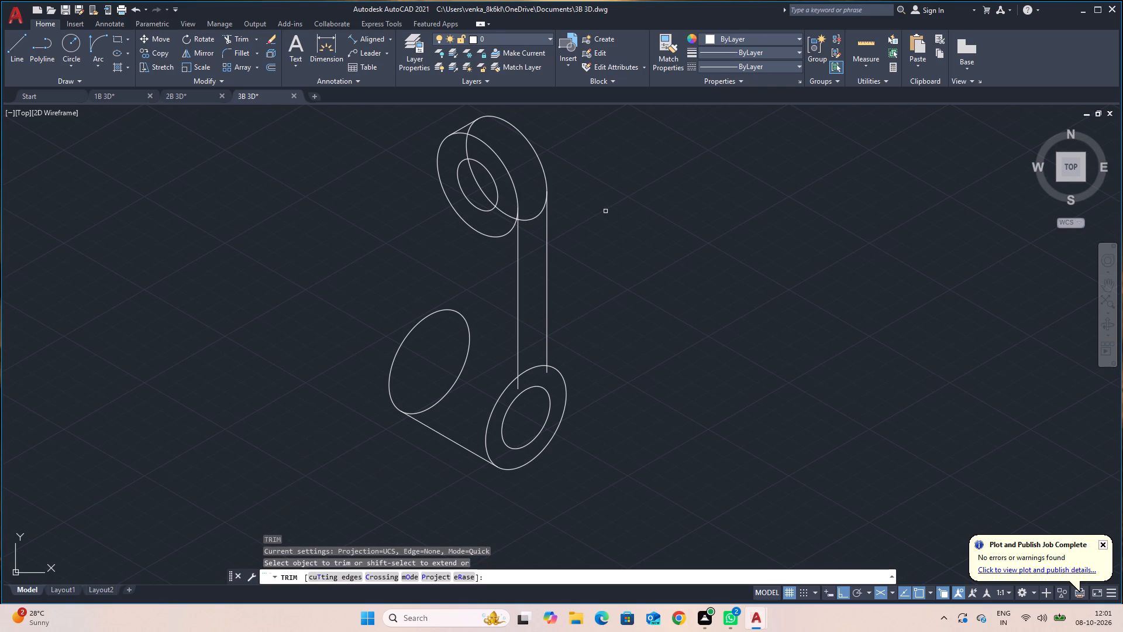
click(466, 149)
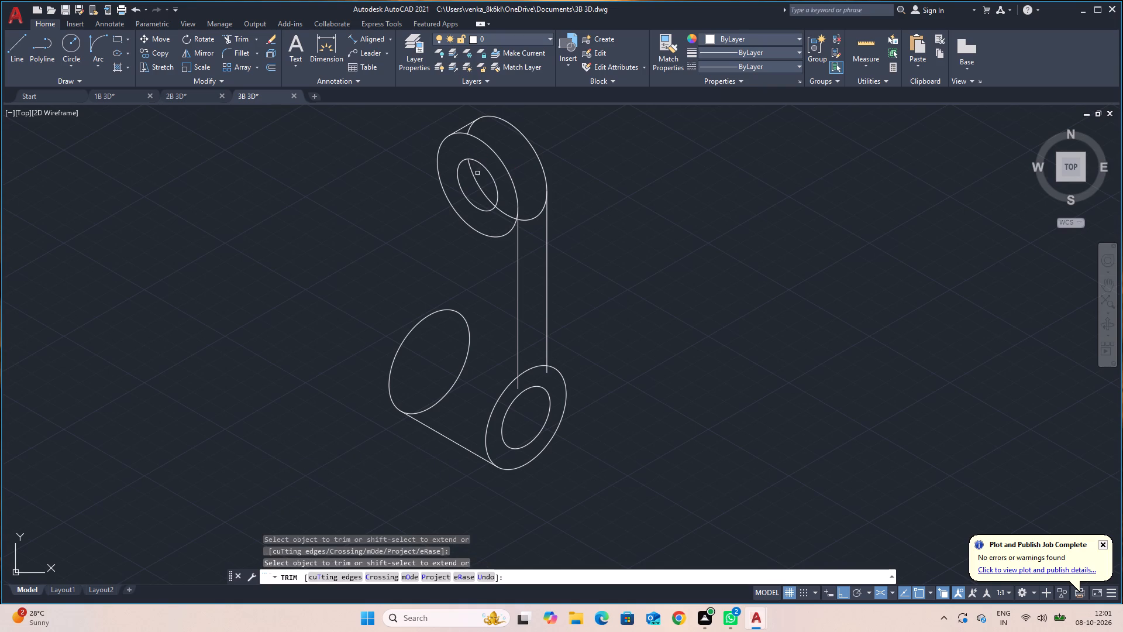
click(473, 177)
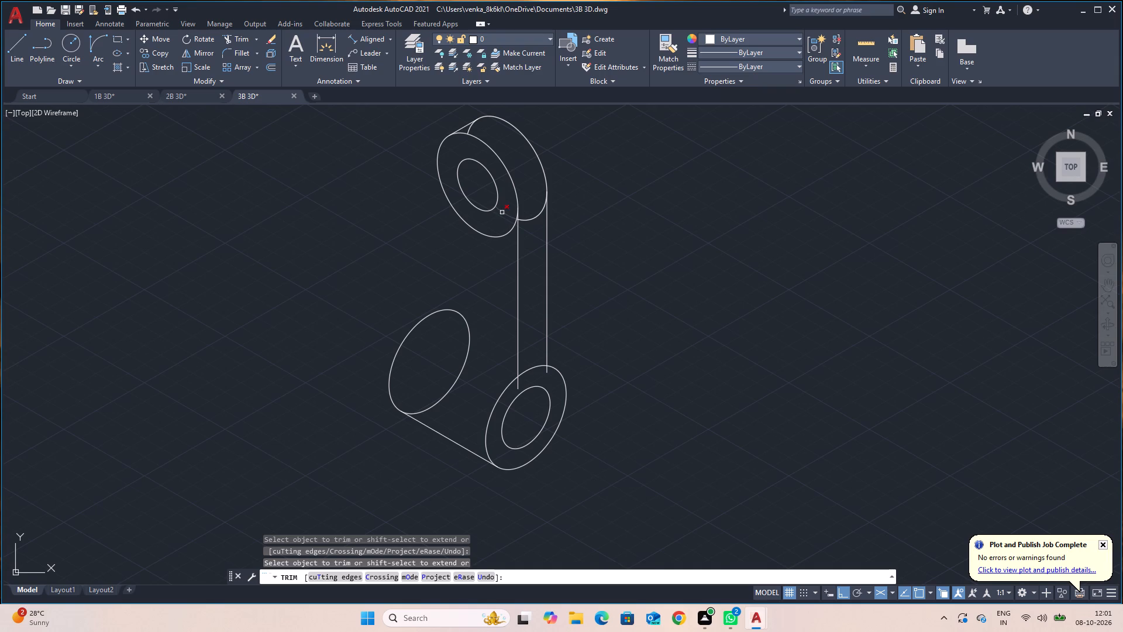
click(503, 212)
click(535, 218)
click(472, 128)
key(Escape)
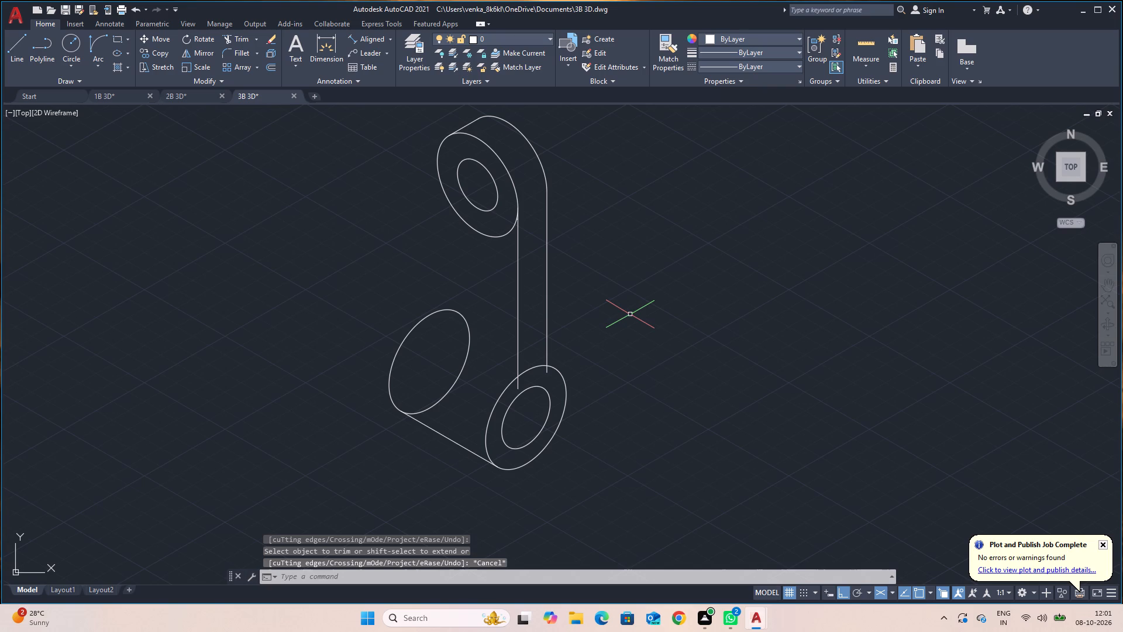
Copy the front vertical arm line 50 from its top endpoint along the 150° axis.
click(518, 270)
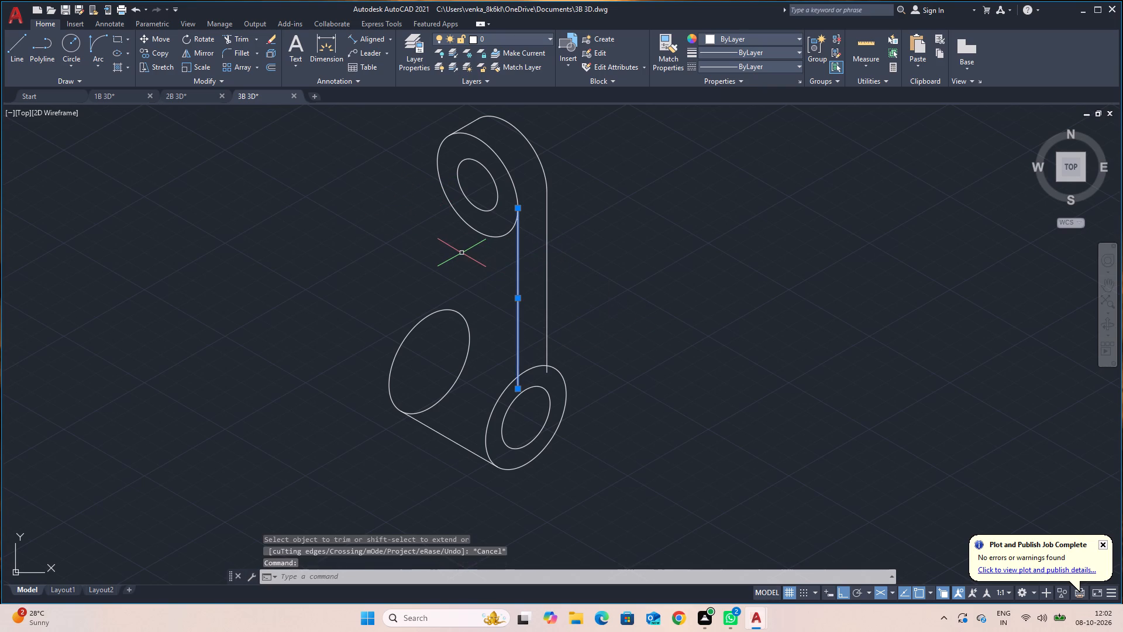
text(CO)
key(Return)
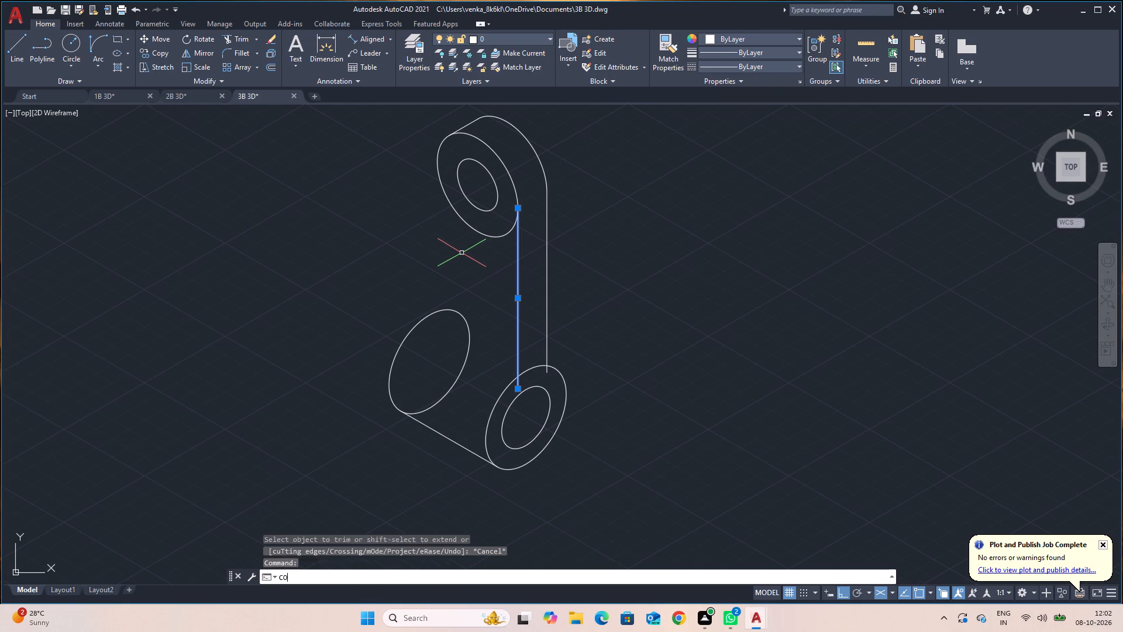
click(517, 209)
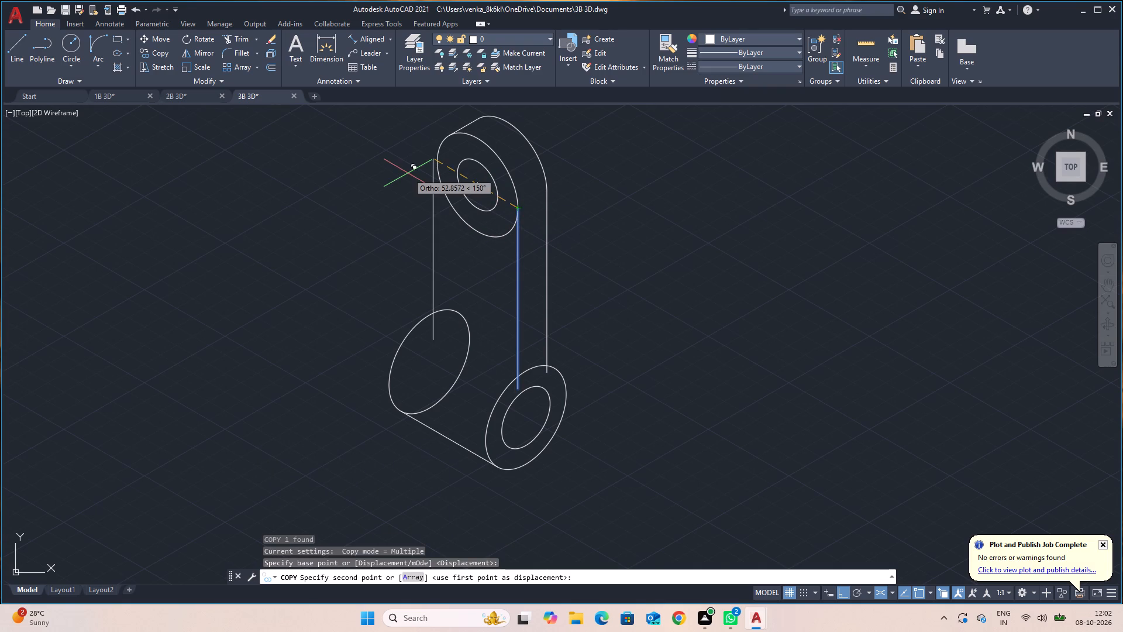
text(50)
key(Return)
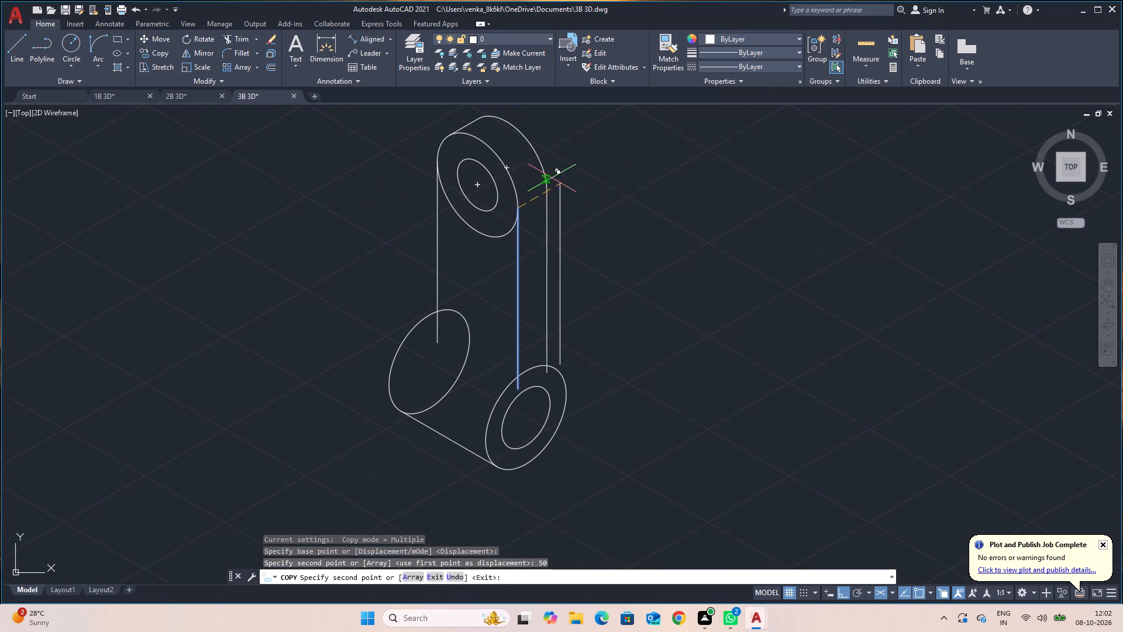
key(Escape)
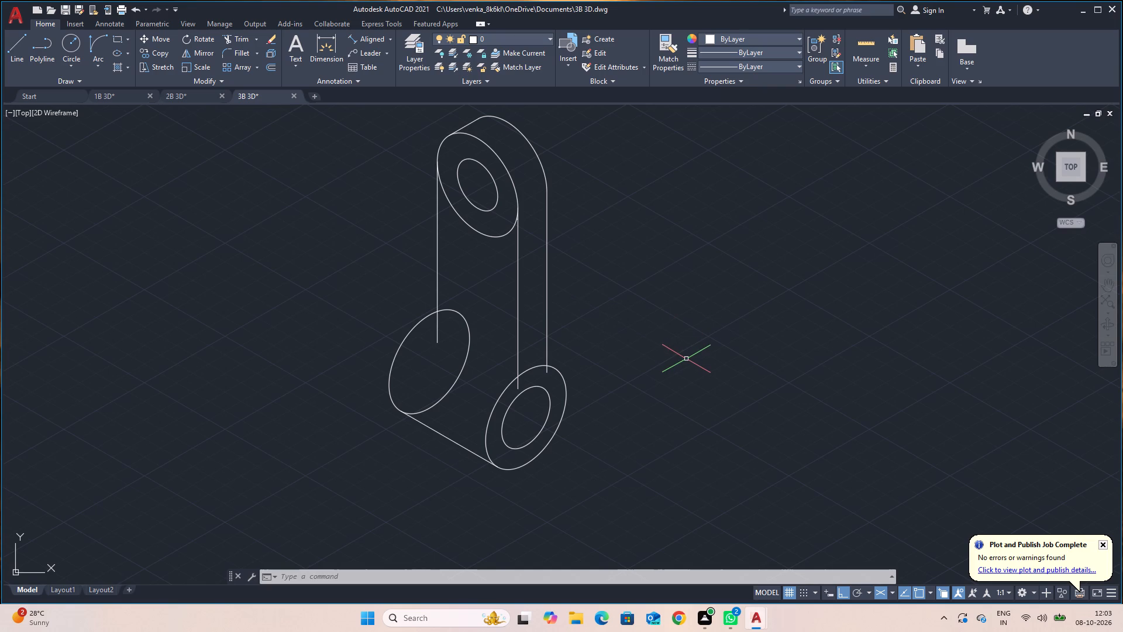
Trim the lower ends of the three vertical arm lines where they run inside the lower cylinder's outer isocircles.
text(TR)
key(Return)
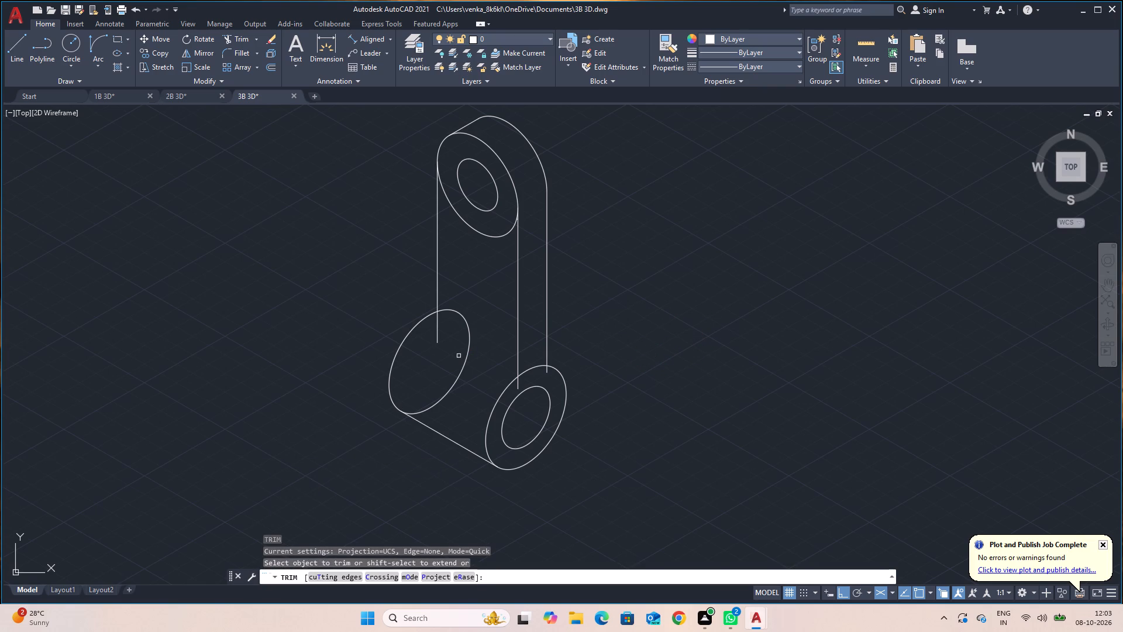
click(437, 335)
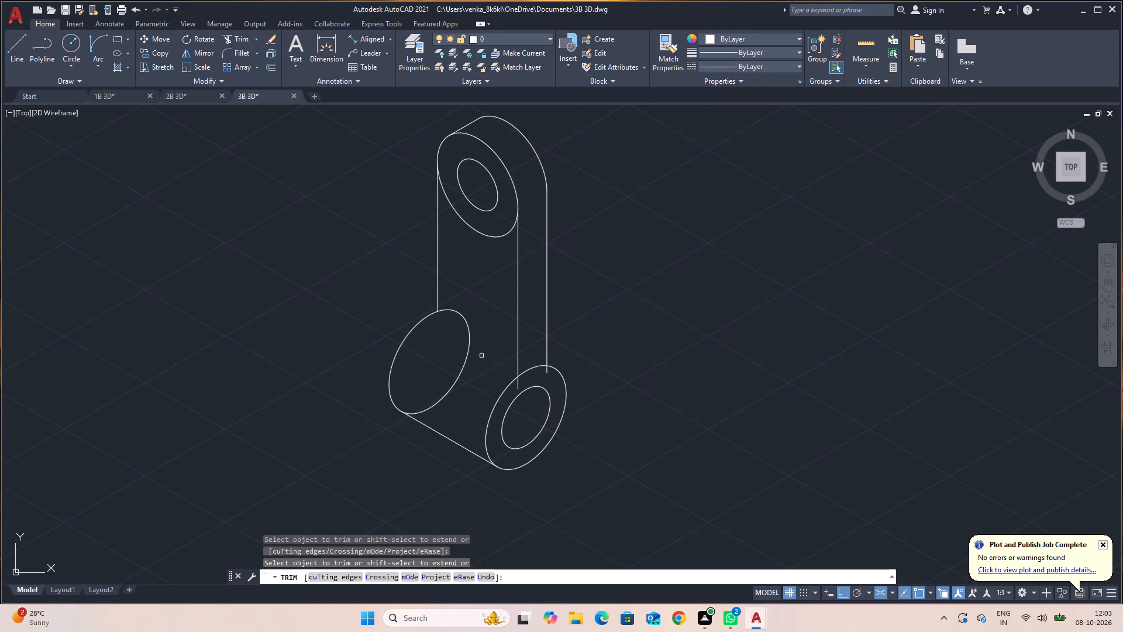
click(517, 386)
click(547, 371)
Remove the remaining rear vertical arm line below the upper boss's rear arc with Trim.
click(548, 250)
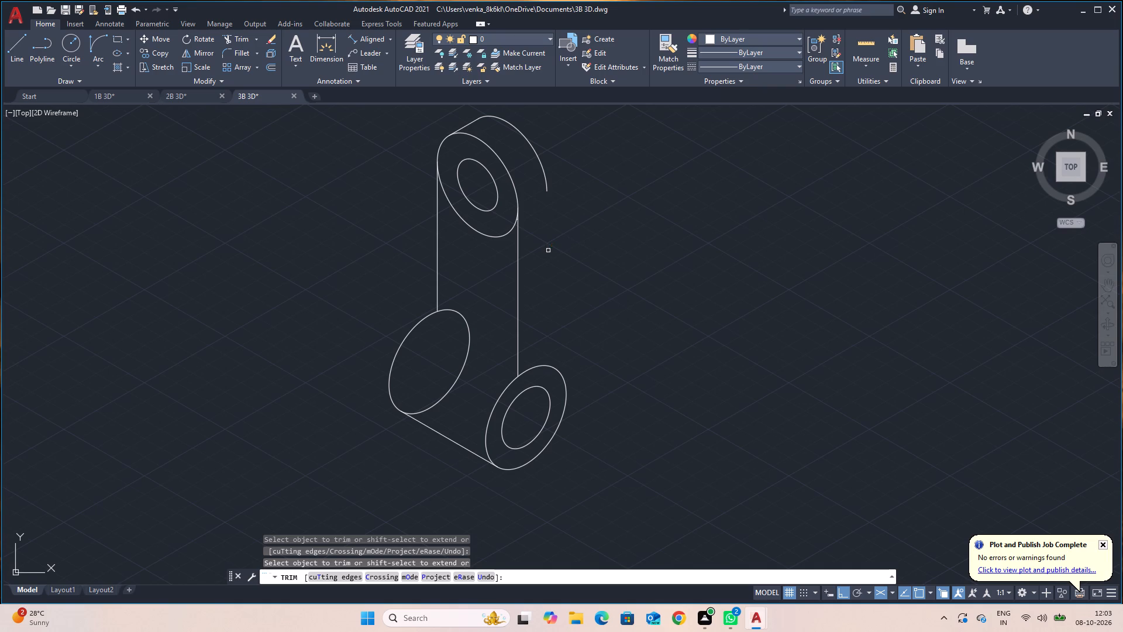
key(Escape)
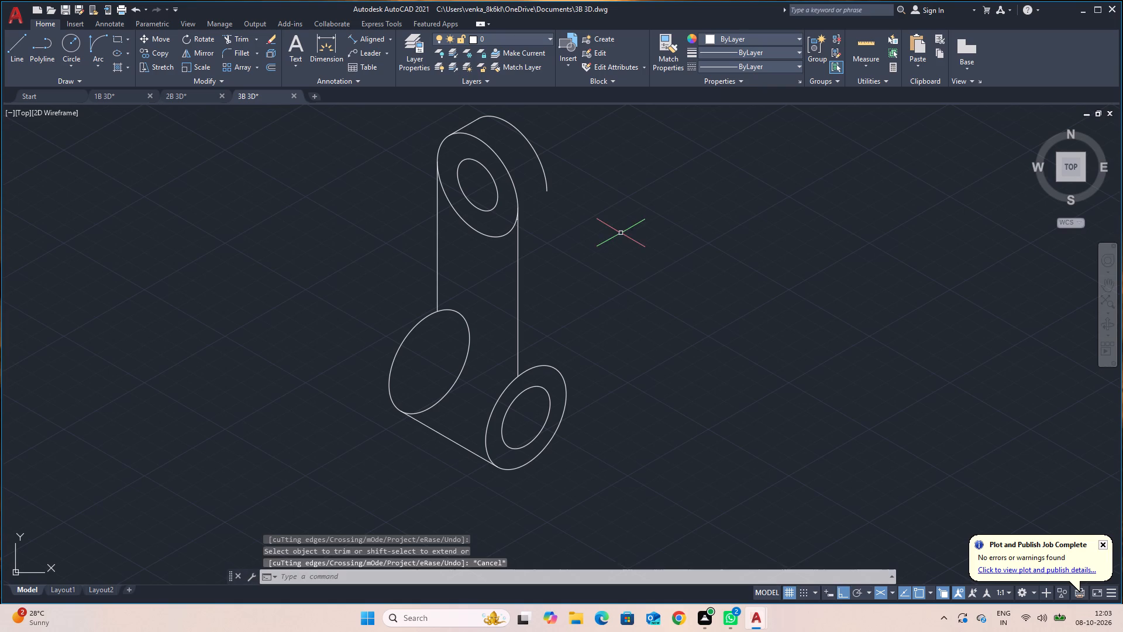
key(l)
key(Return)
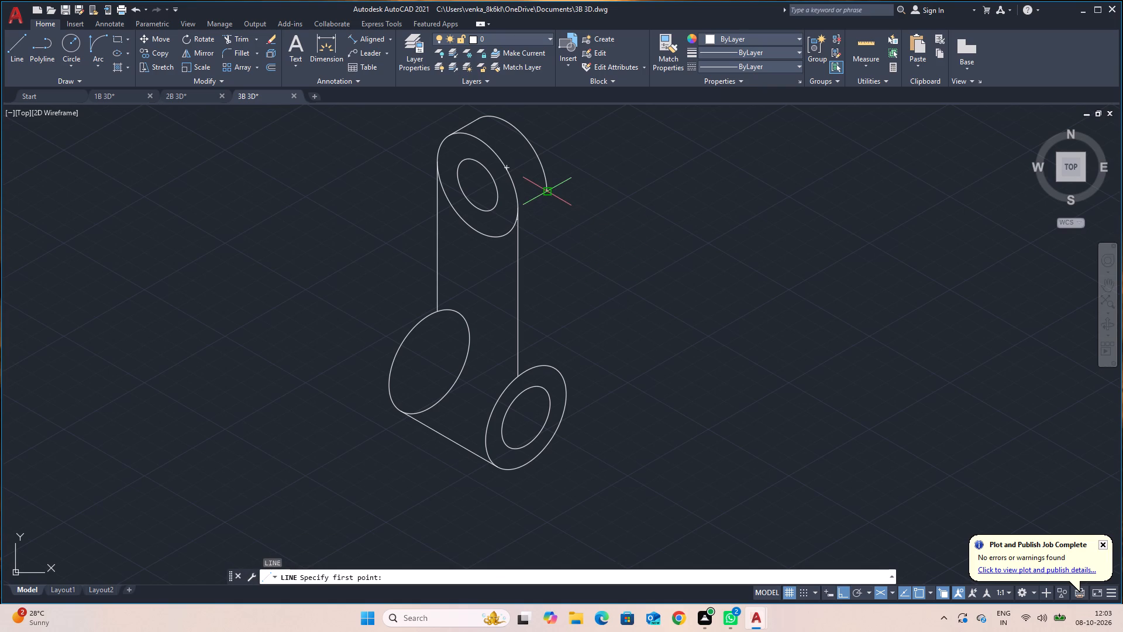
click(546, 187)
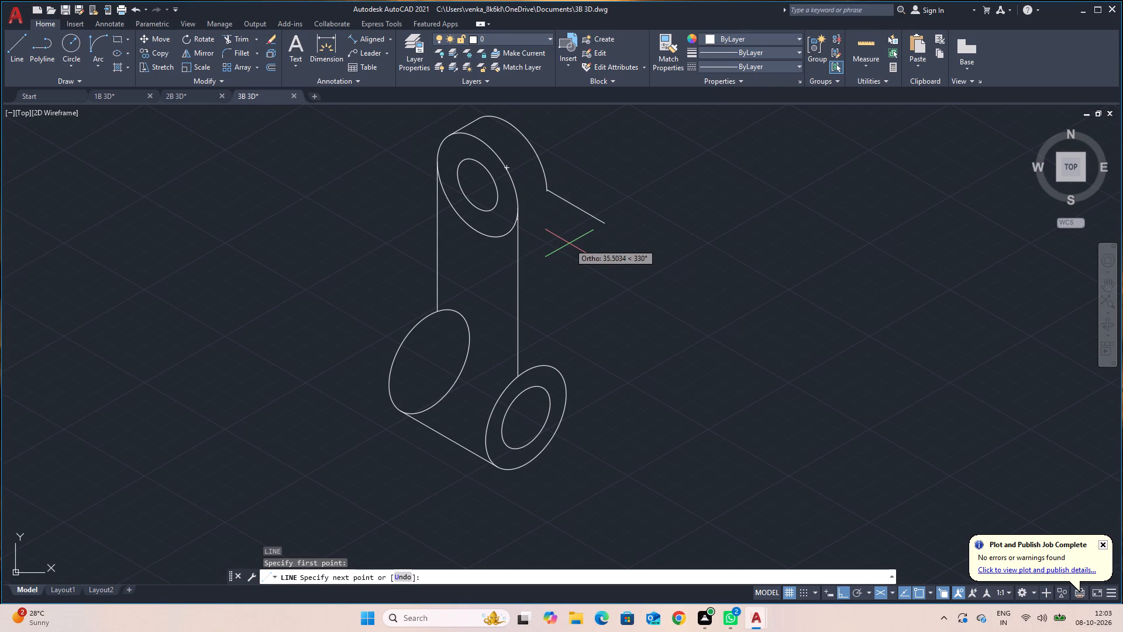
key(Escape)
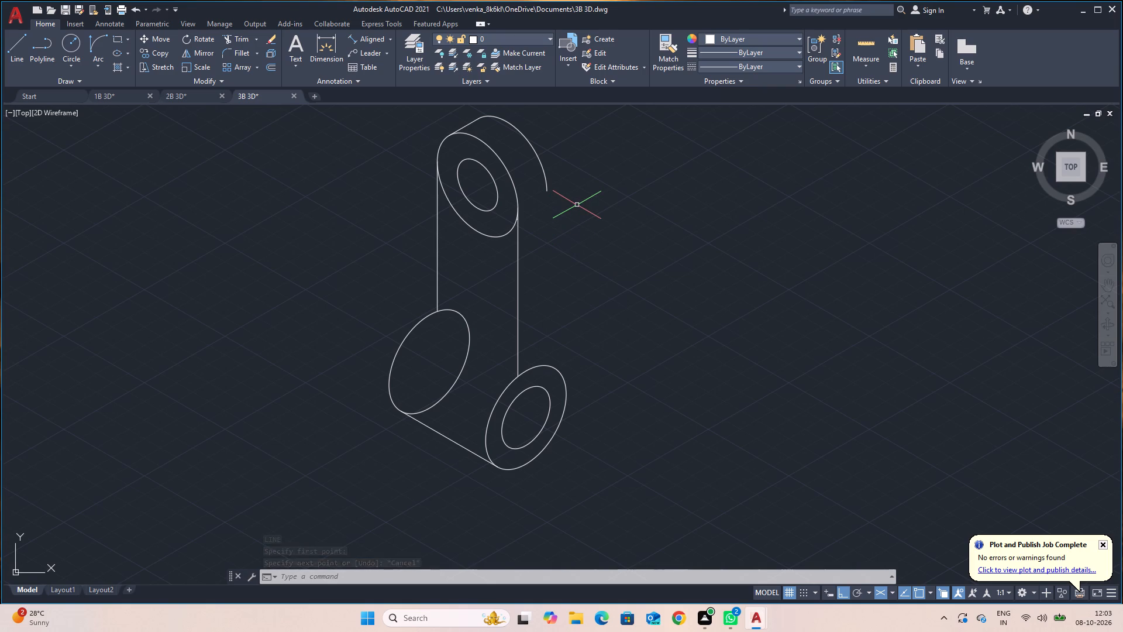
Draw connected lines from the rear arc's lower end: 48 down, 24 along 30°, 18 down, 24 back, and down into the lower cylinder's front circle.
key(l)
key(Return)
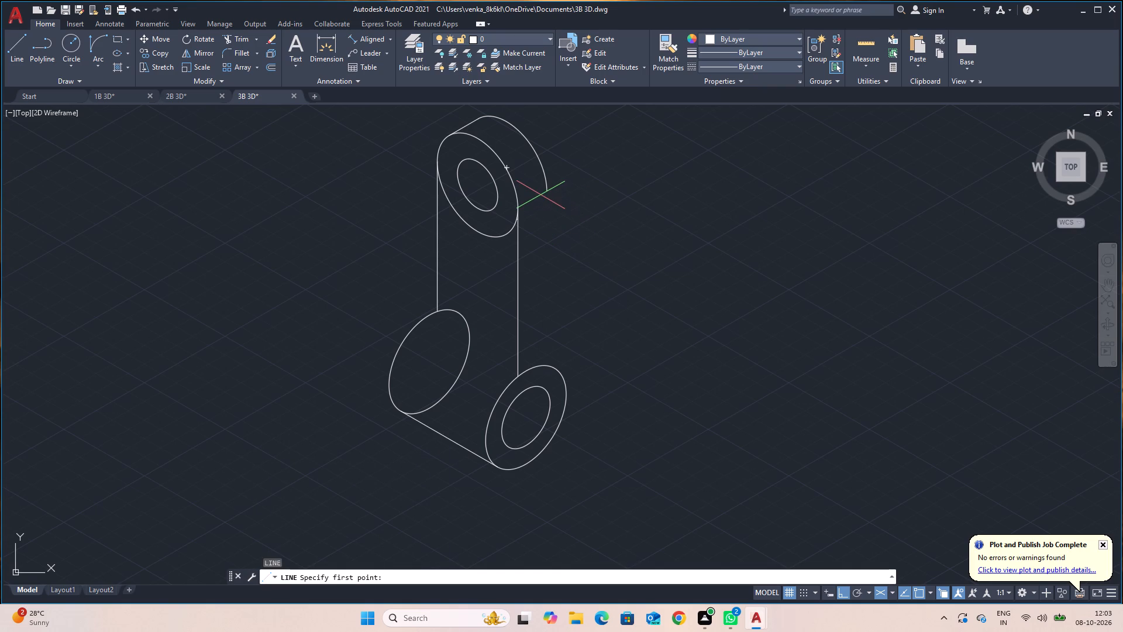
click(546, 193)
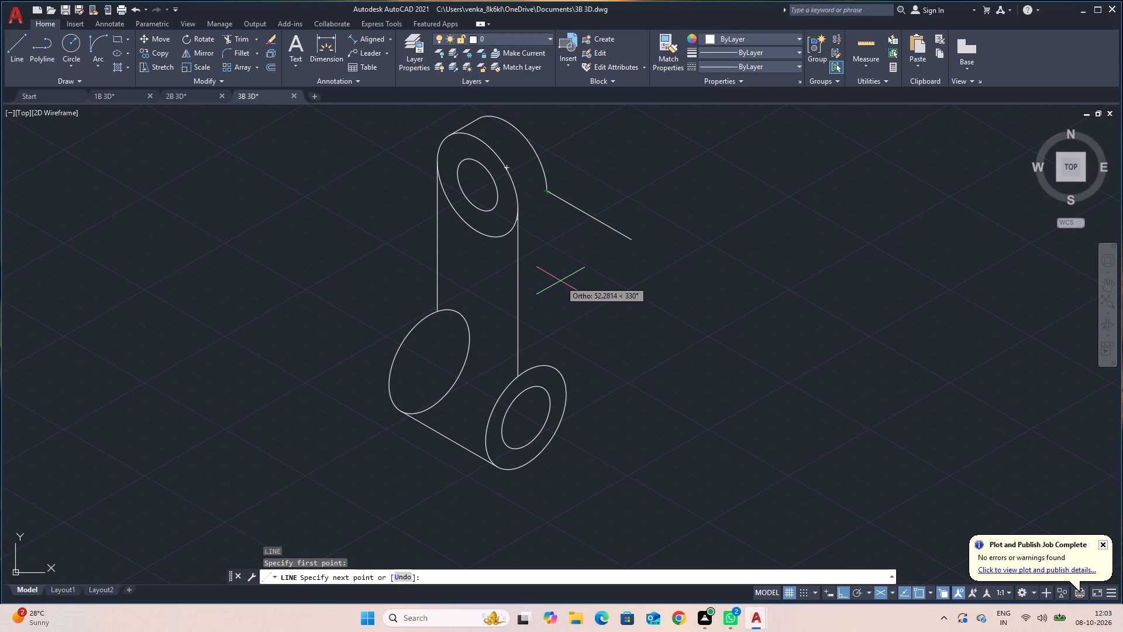
key(F5)
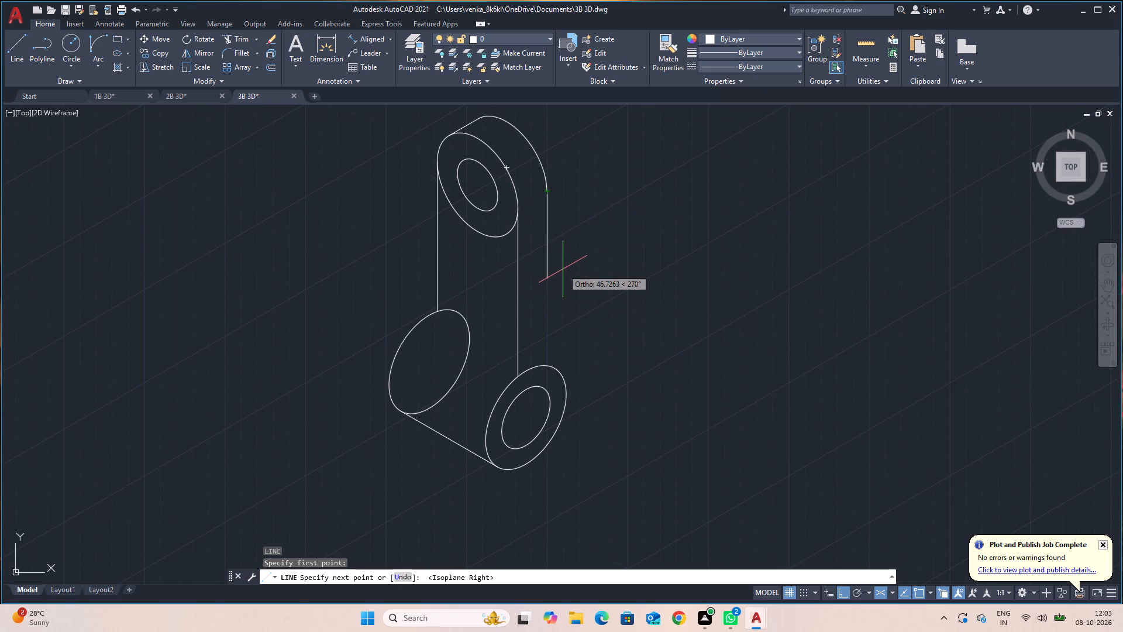
text(48)
key(Return)
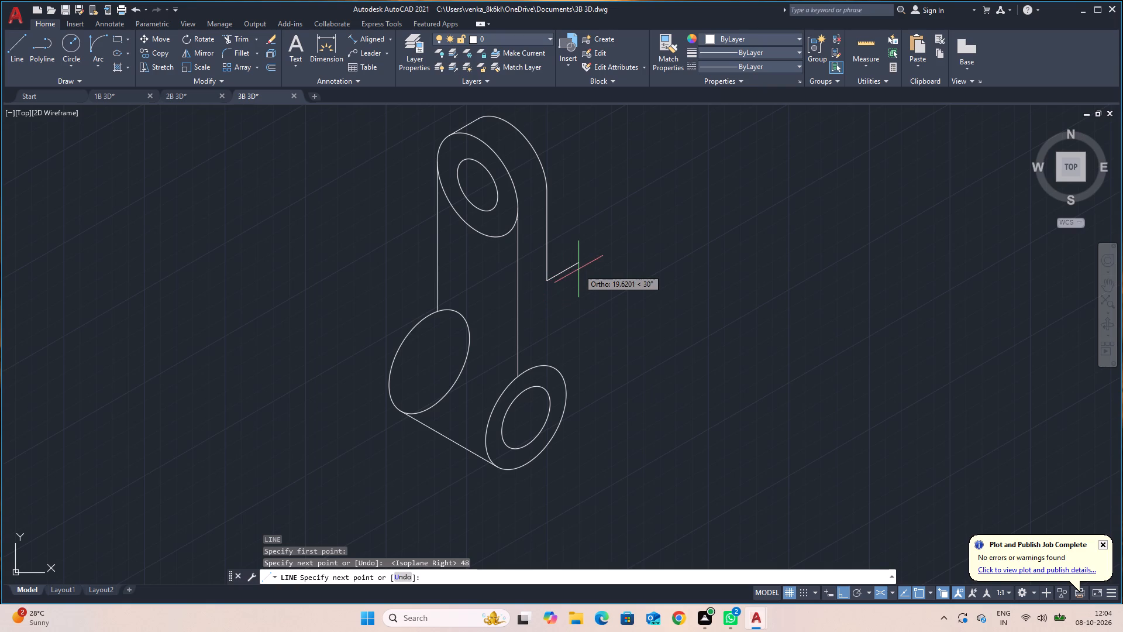
text(24)
key(Return)
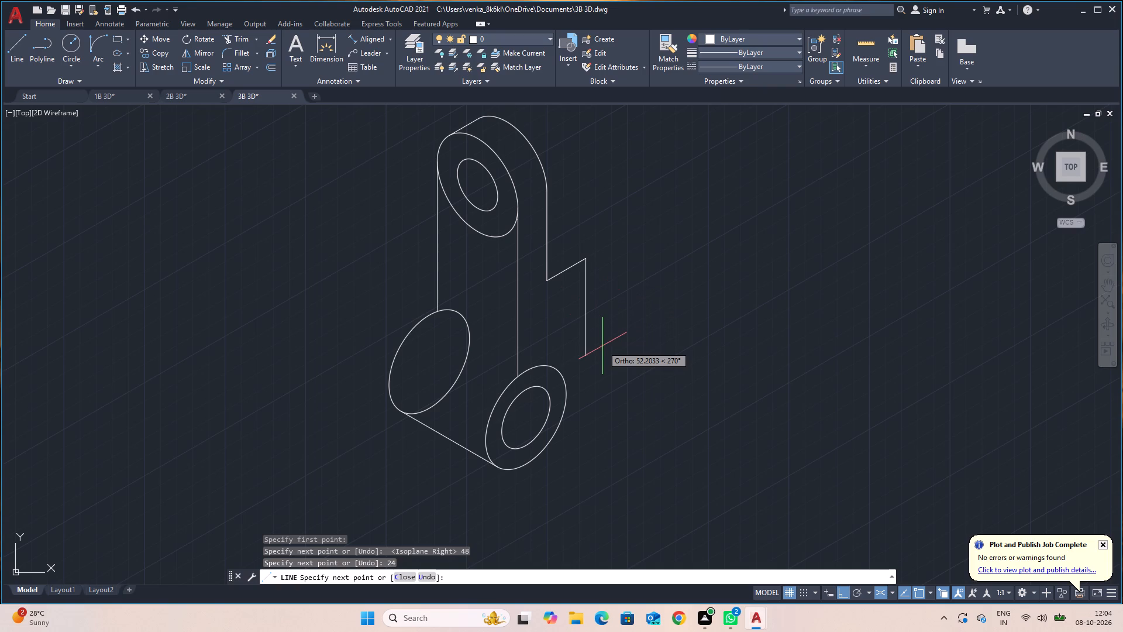
text(18)
key(Return)
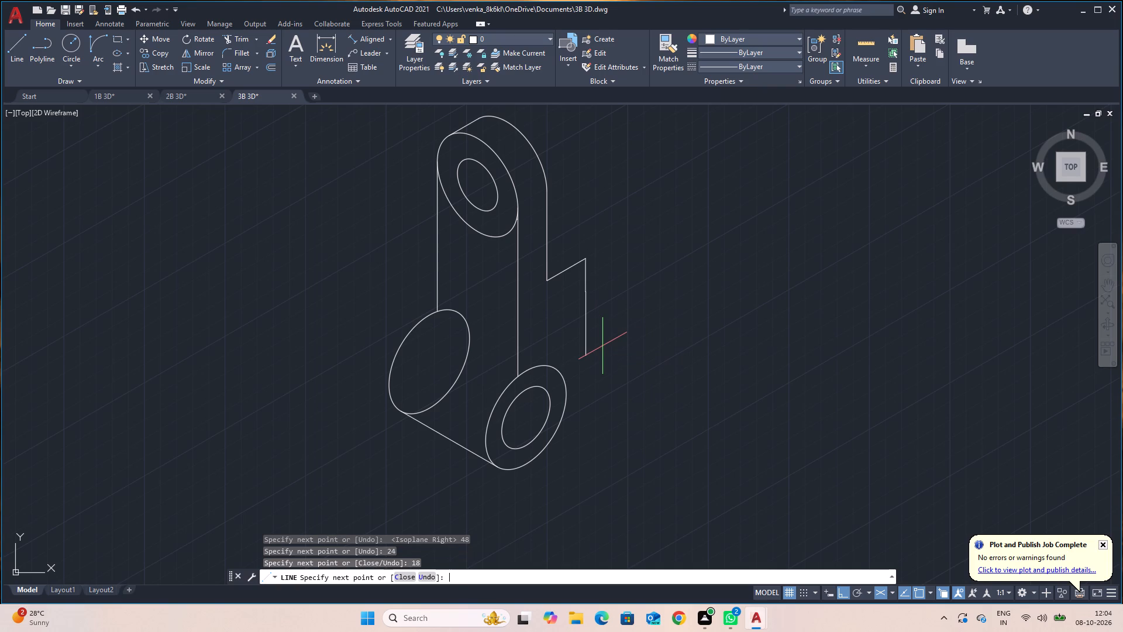
text(24)
key(Return)
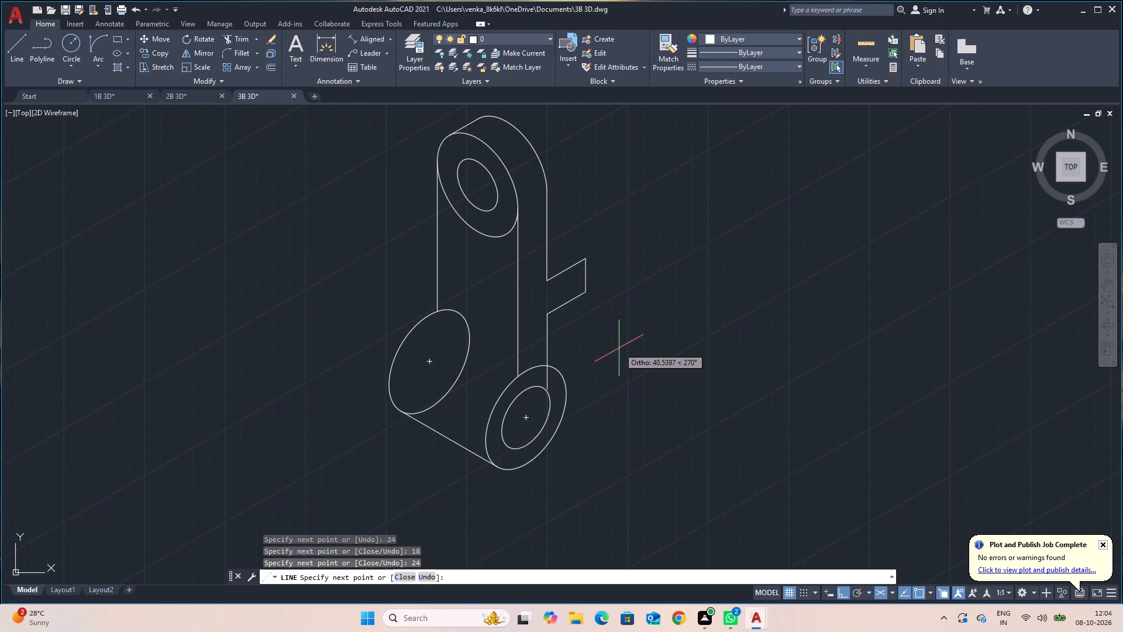
click(601, 349)
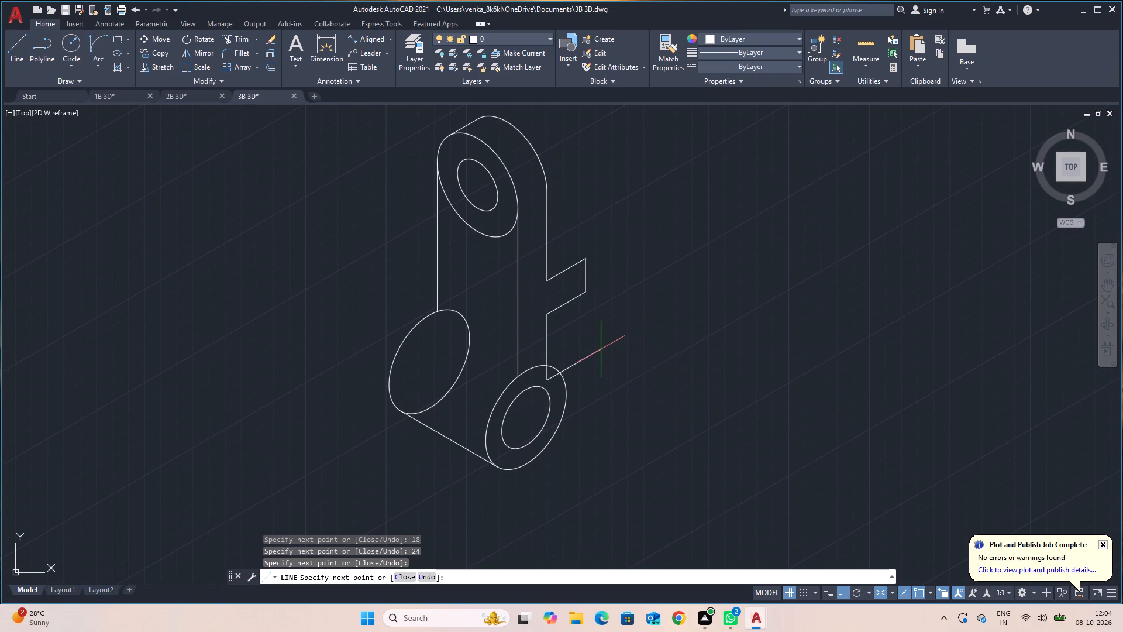
key(Escape)
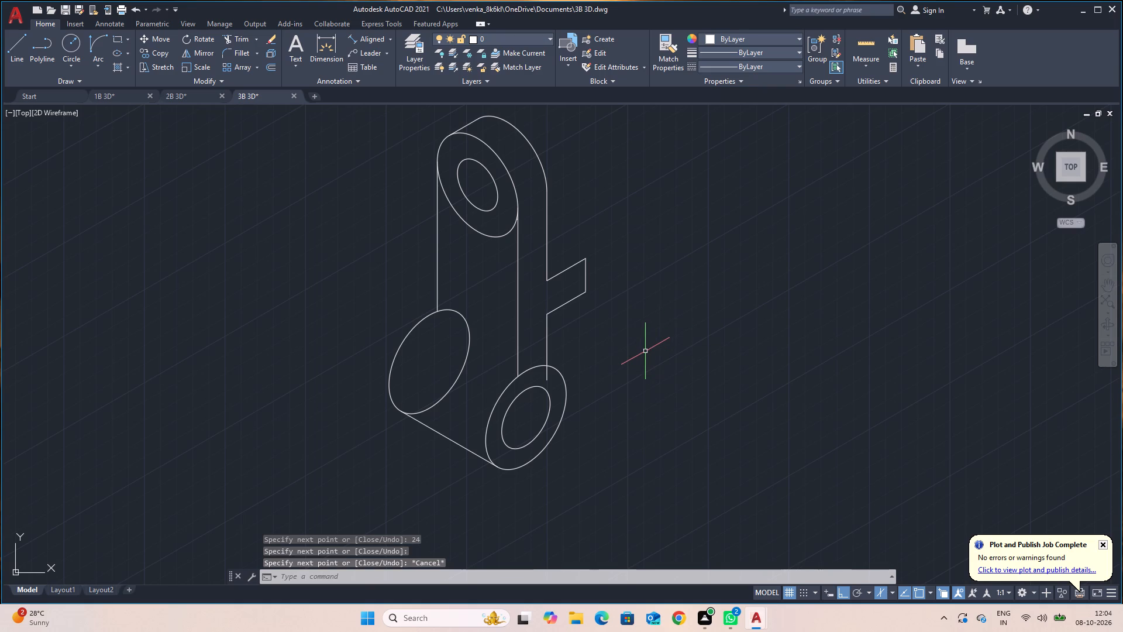
Trim the lower end of the rear vertical line where it runs inside the lower cylinder's front outer isocircle.
text(TR)
key(Return)
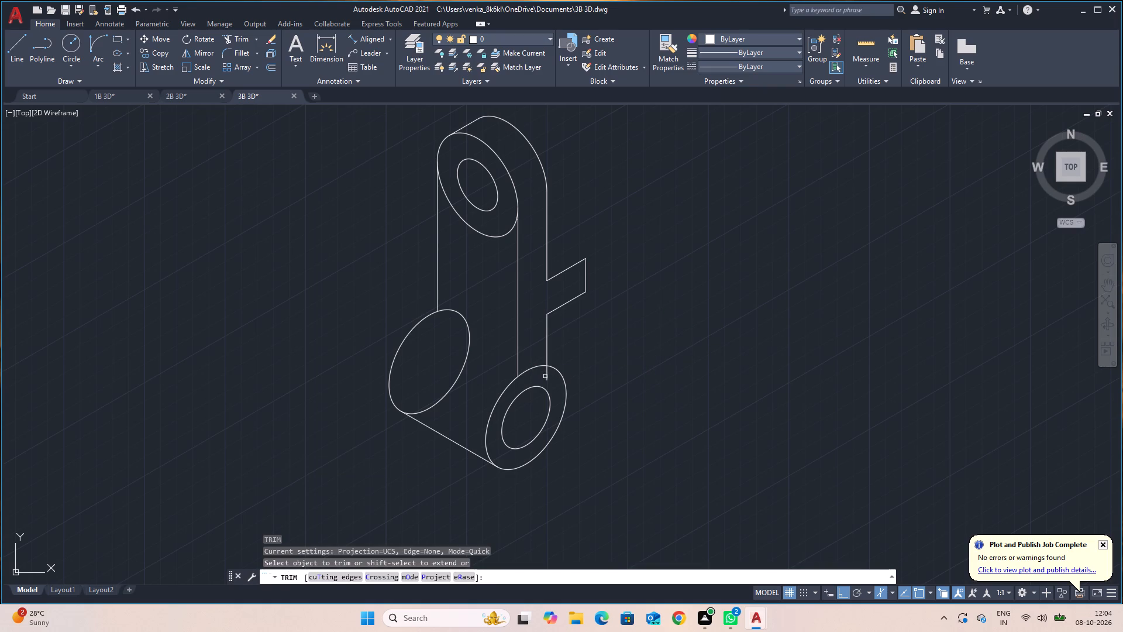
click(548, 377)
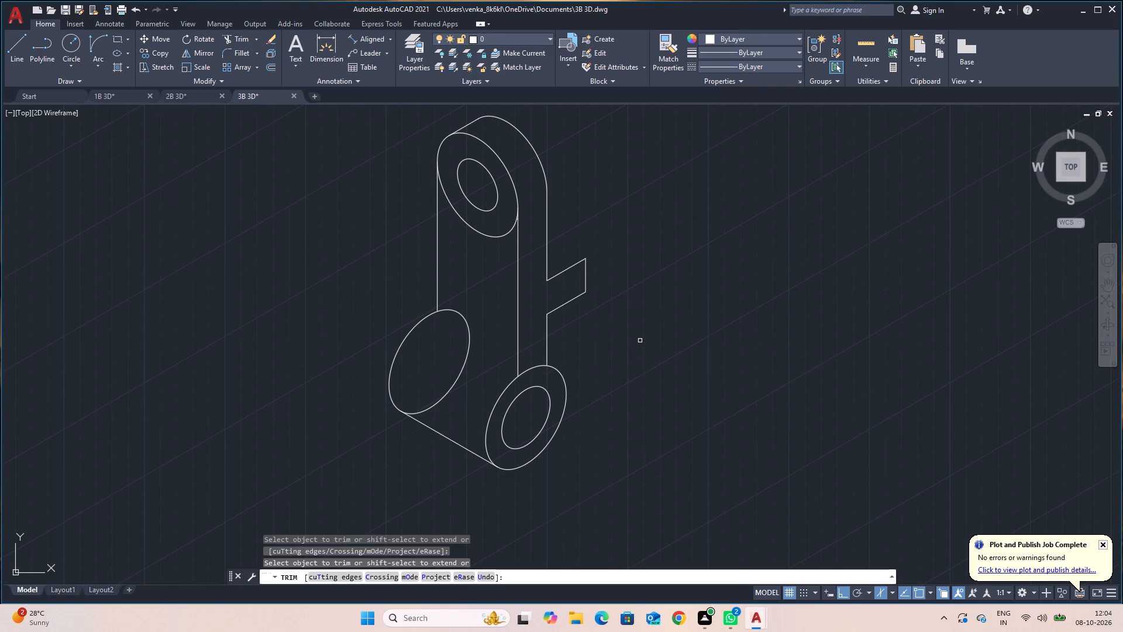
key(Escape)
Draw a line from the side tab's upper outer corner along the 150° axis, across the arm into the upper boss's hole.
key(l)
key(Return)
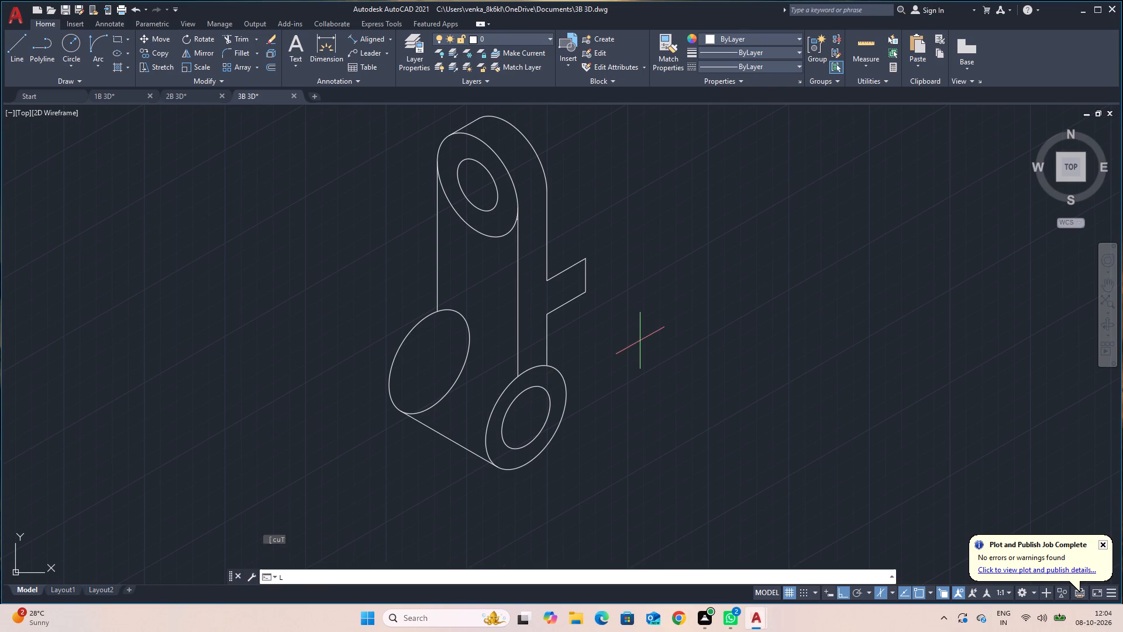
click(585, 259)
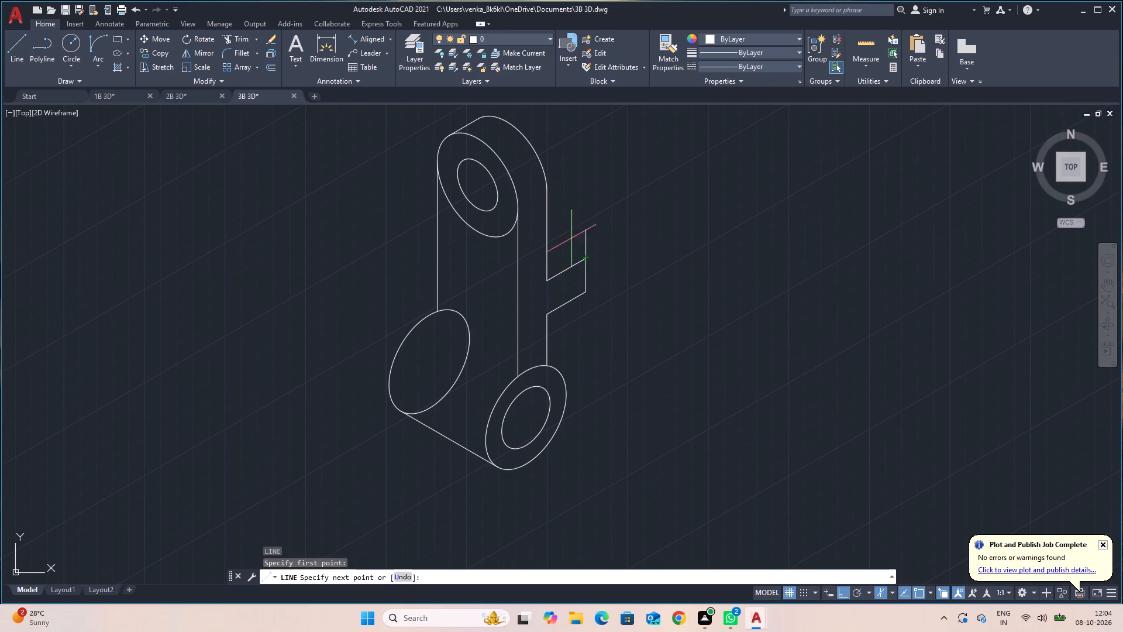
key(F5)
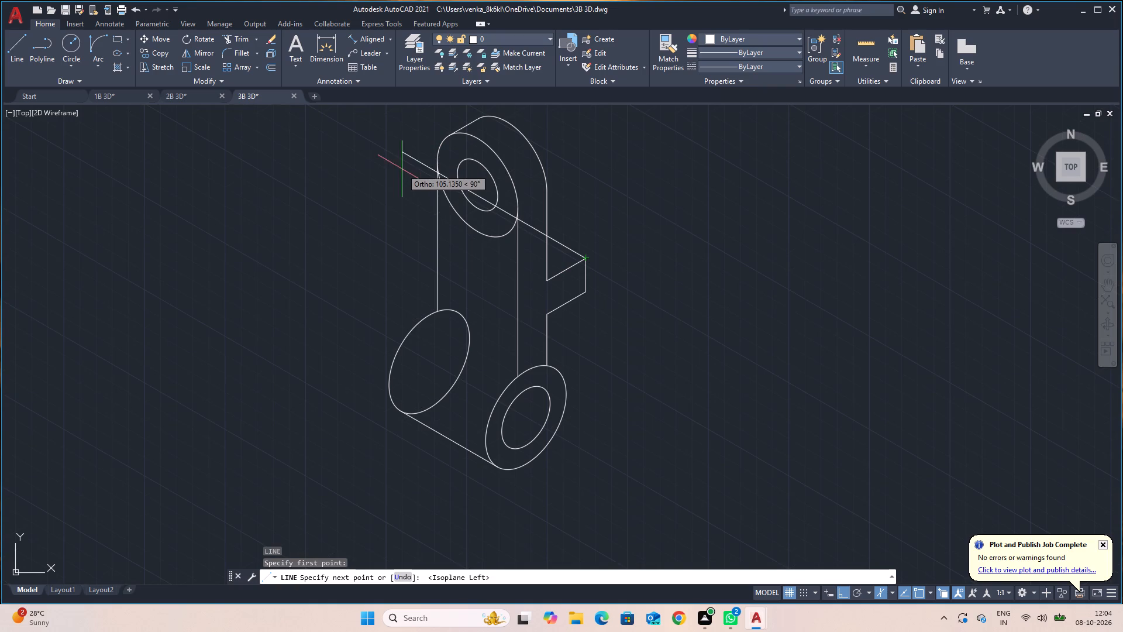
click(468, 252)
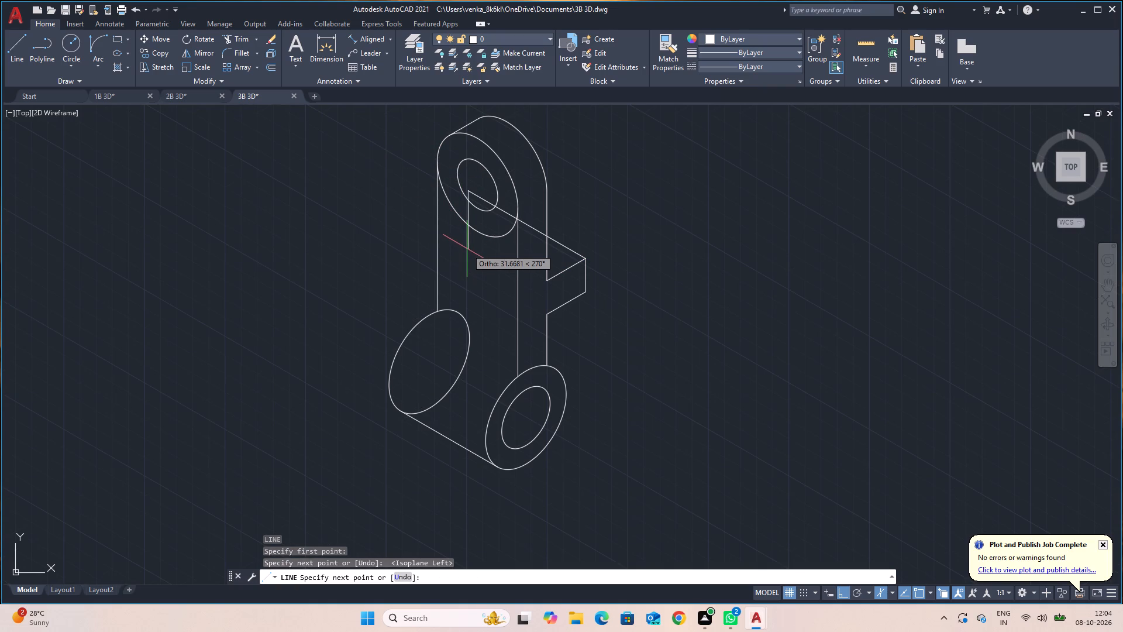
key(Escape)
Trim the 150° line back to the arm's rear vertical edge, keeping only the part on the side tab.
text(TR)
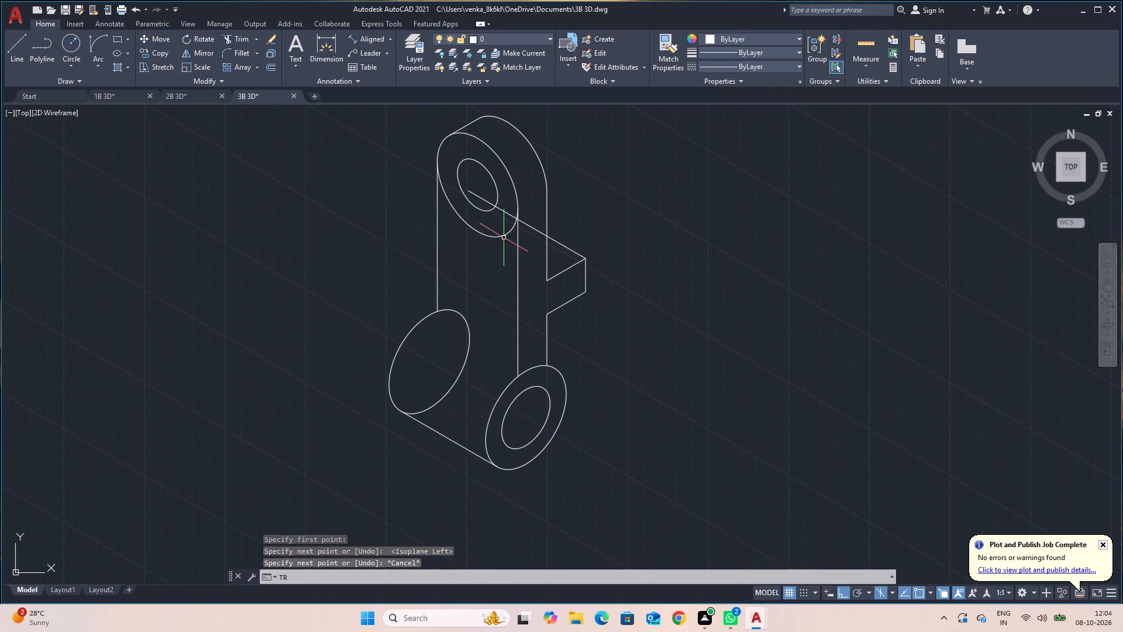
key(Return)
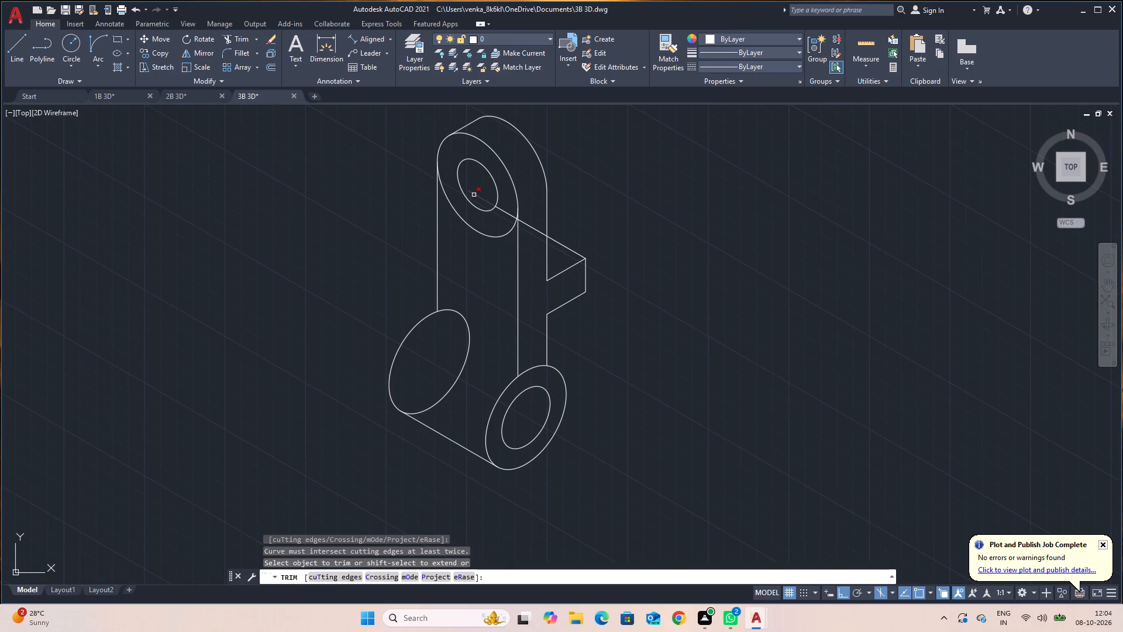
click(475, 195)
click(505, 213)
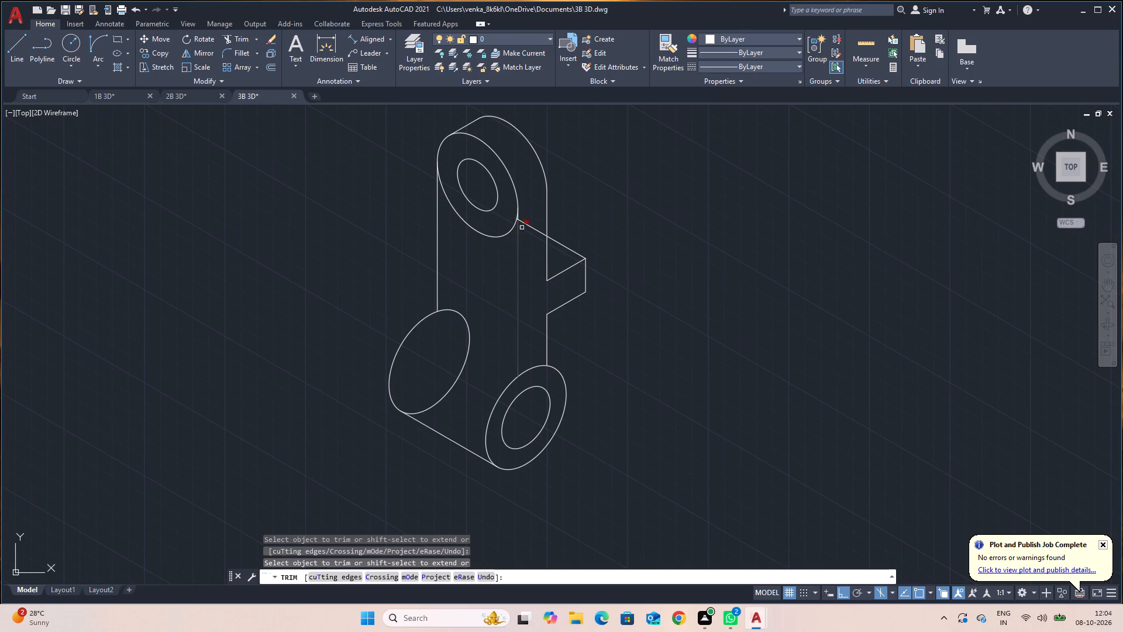
click(531, 226)
key(Escape)
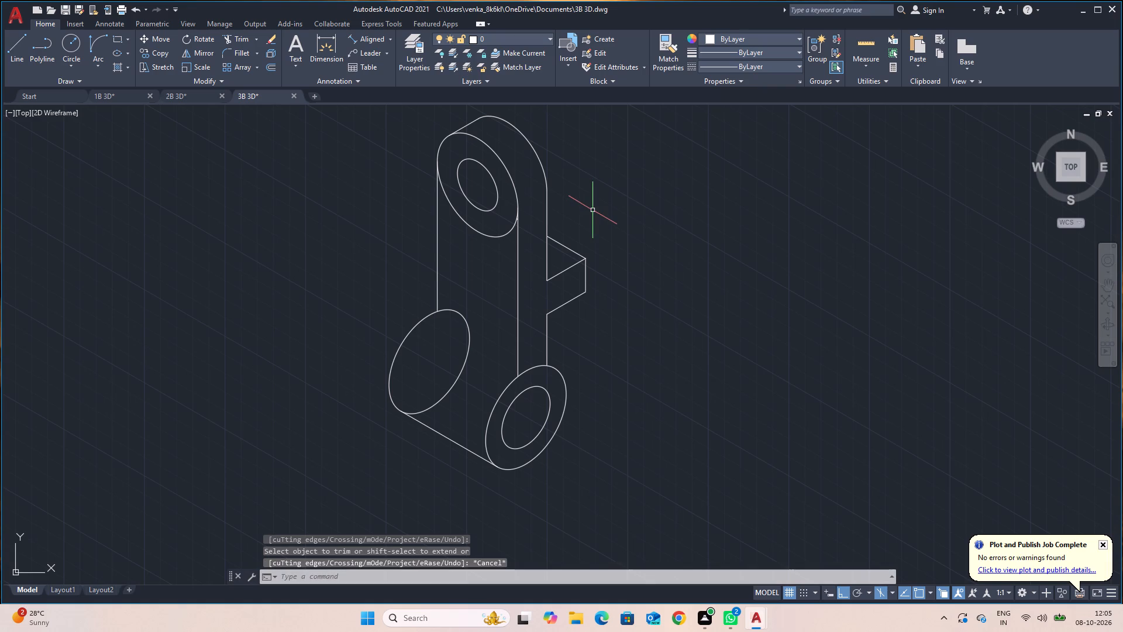
Draw a 12 long line along 150°, starting 30 directly below the centre of the upper boss.
key(l)
key(Return)
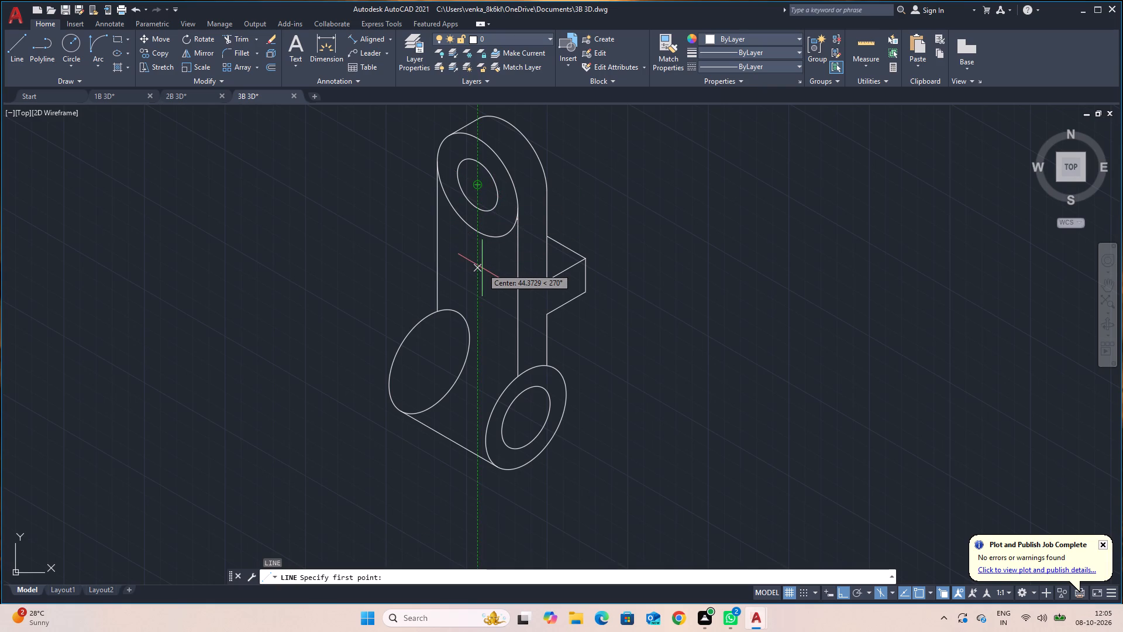
text(30)
key(Return)
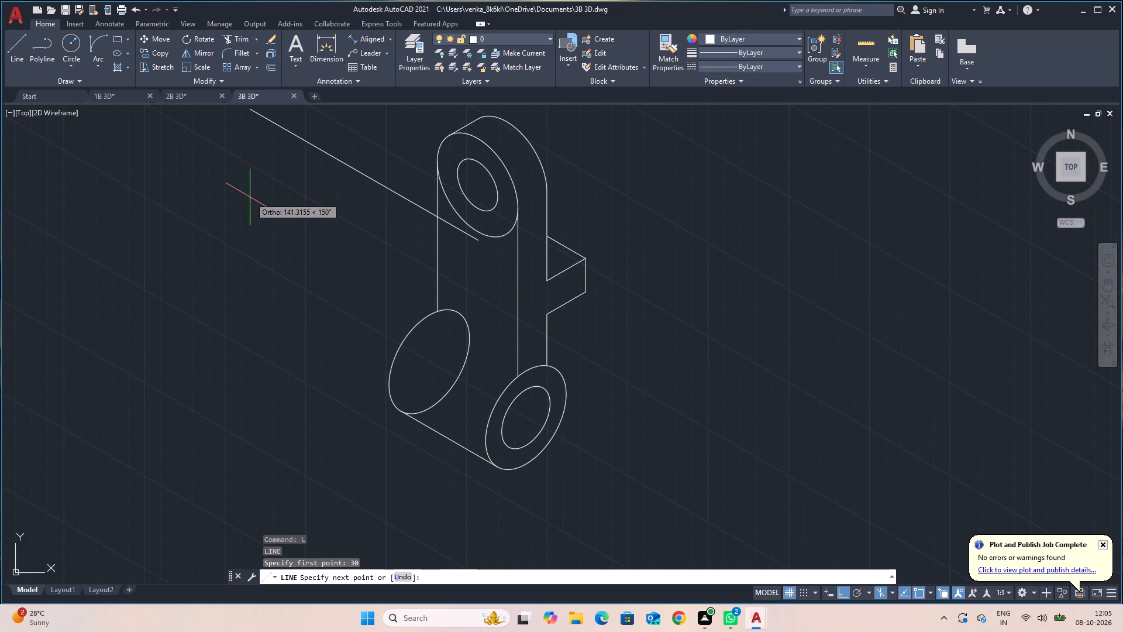
text(12)
key(Return)
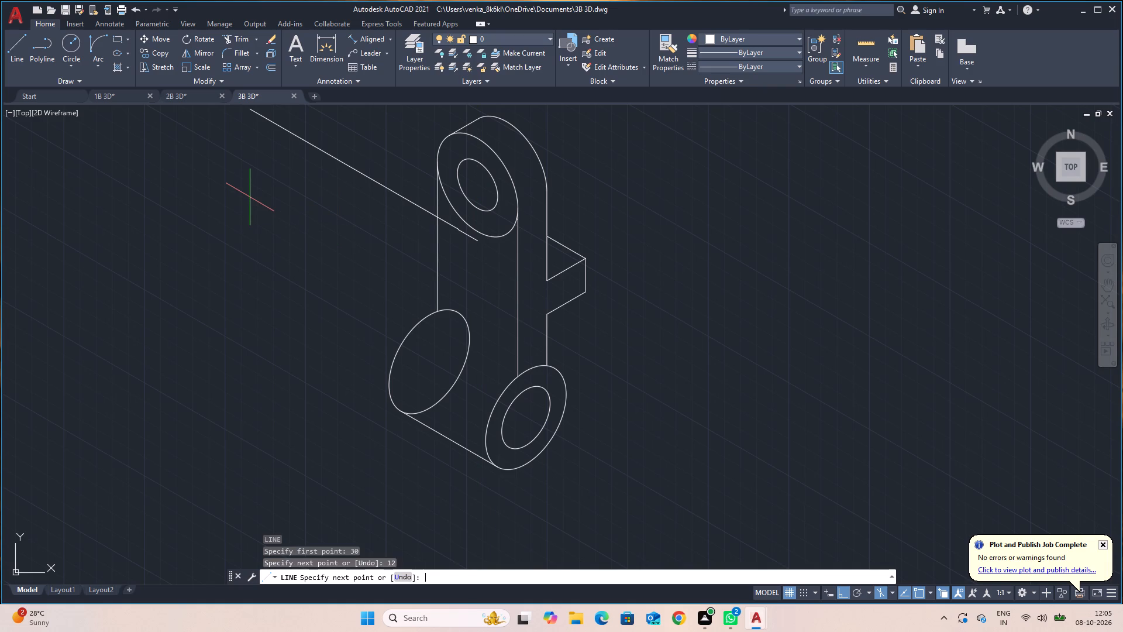
key(Escape)
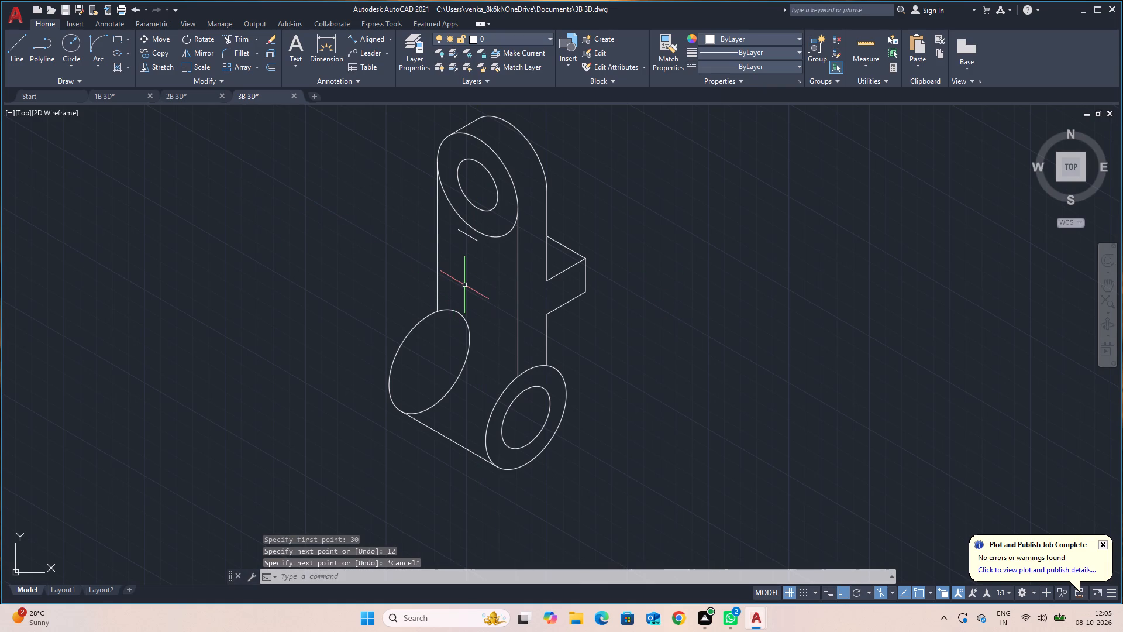
Draw a second 12 long line from the same start point along the opposite 330° direction.
key(l)
key(Return)
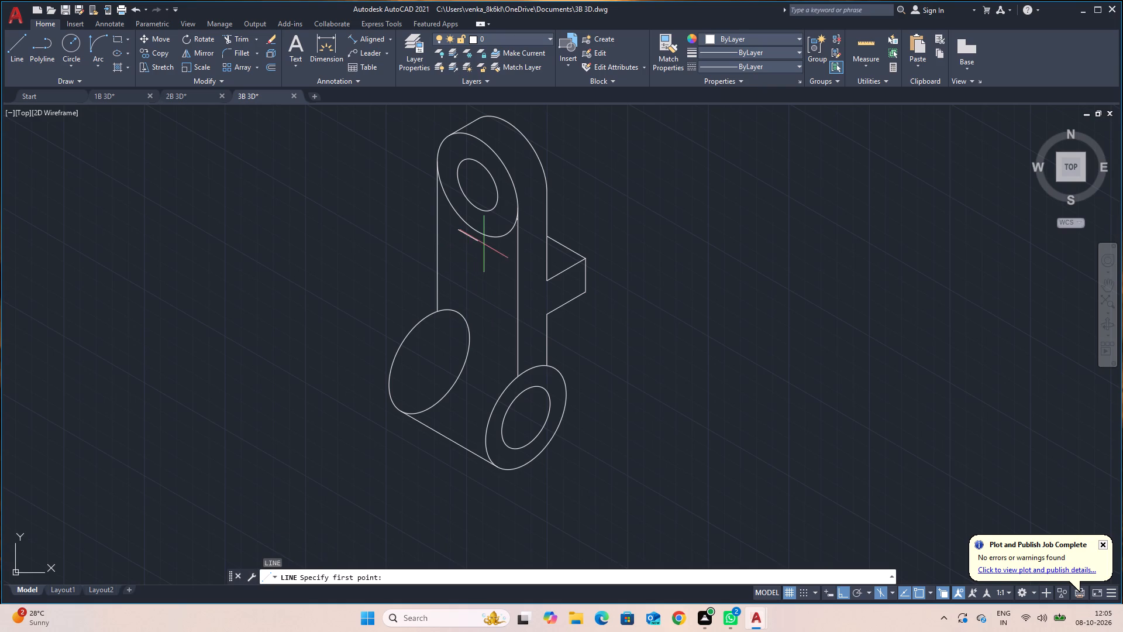
click(480, 242)
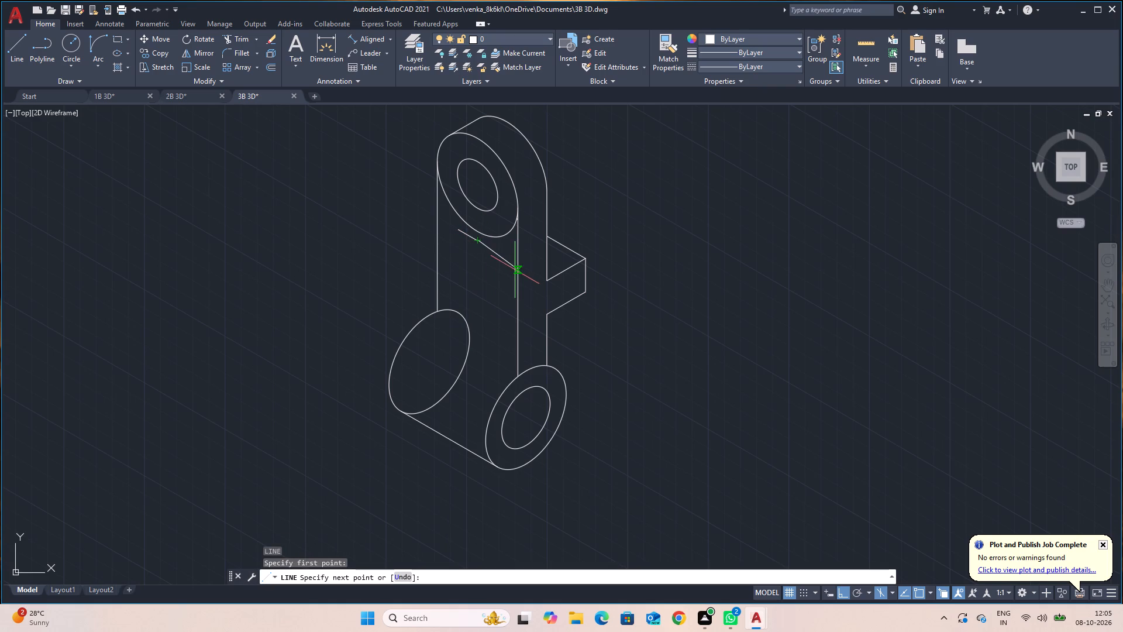
key(1)
key(2)
key(Return)
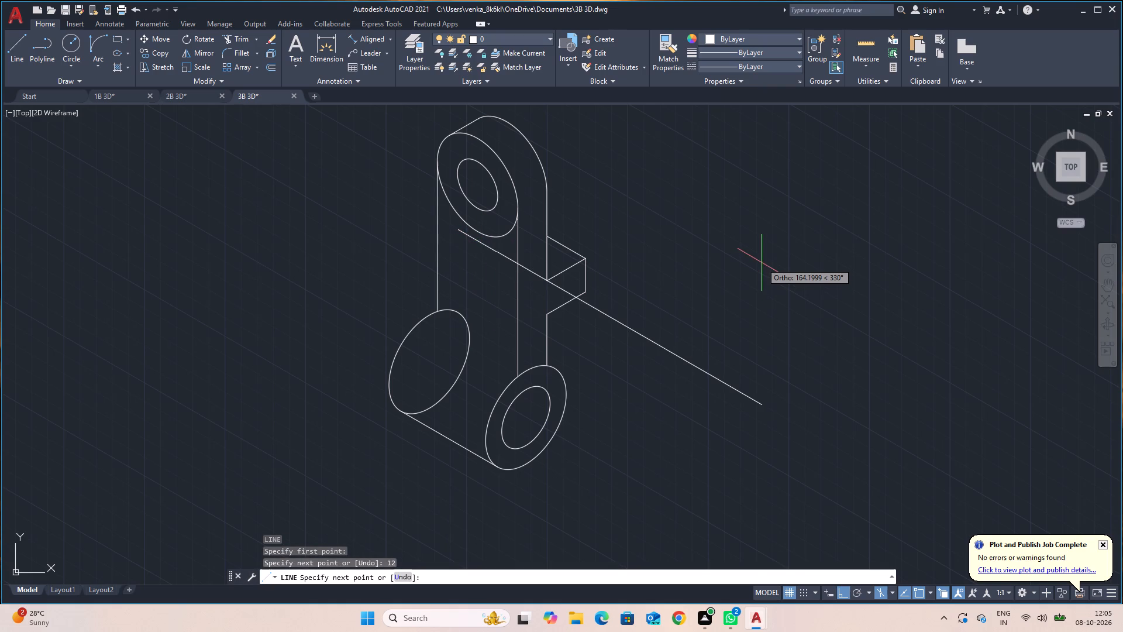
key(Escape)
Join the two collinear 12 long lines below the upper boss into a single line.
click(492, 248)
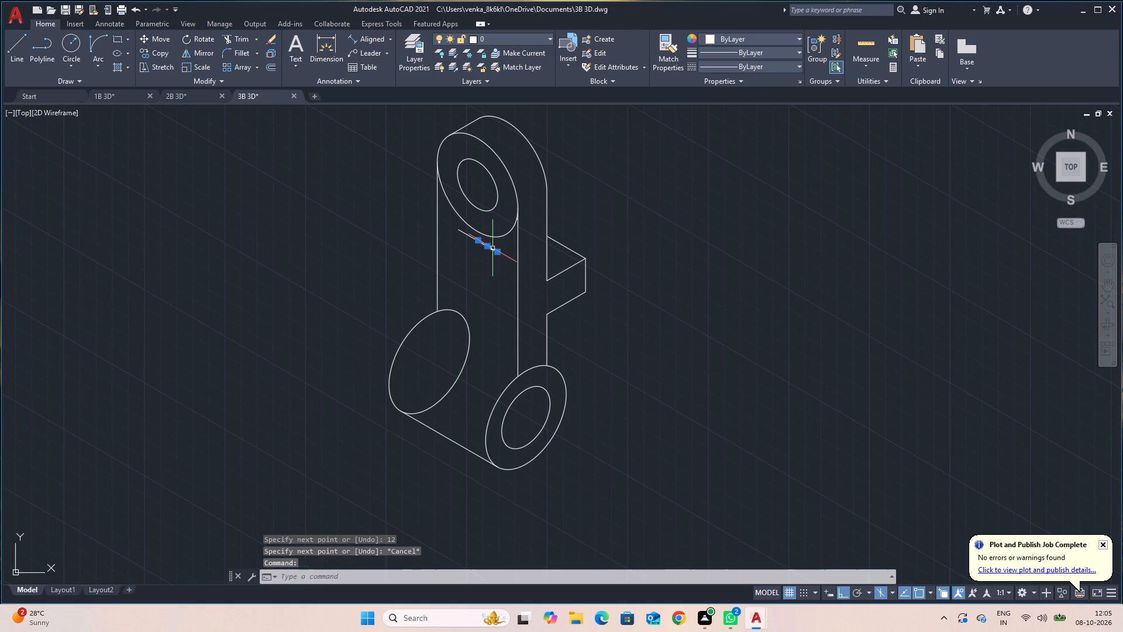
click(469, 235)
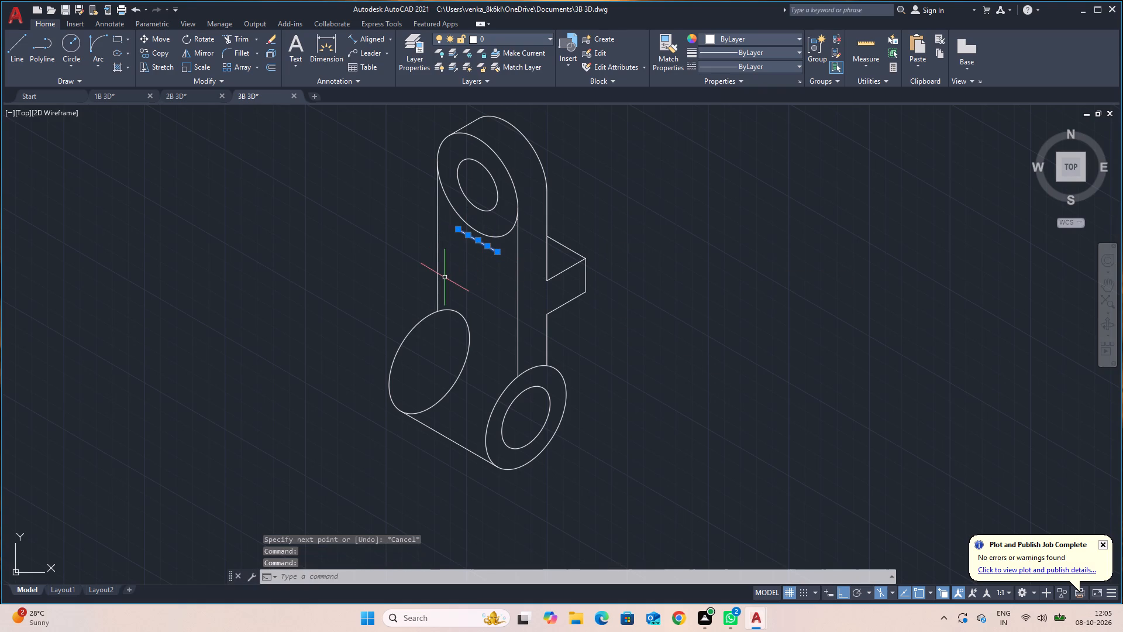
key(j)
key(Return)
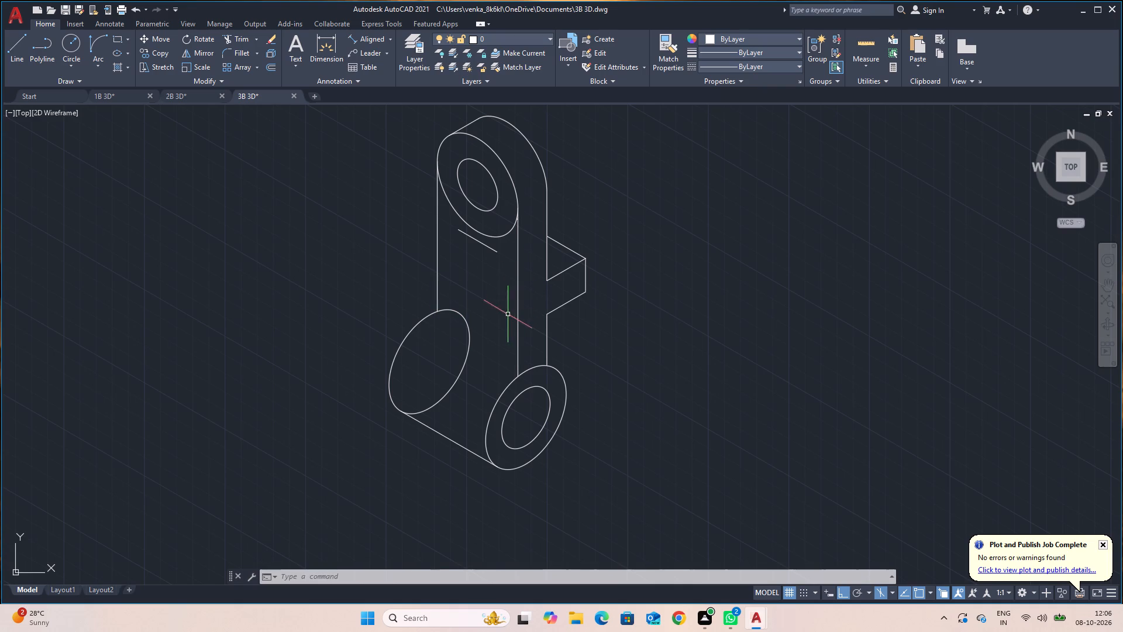
key(Escape)
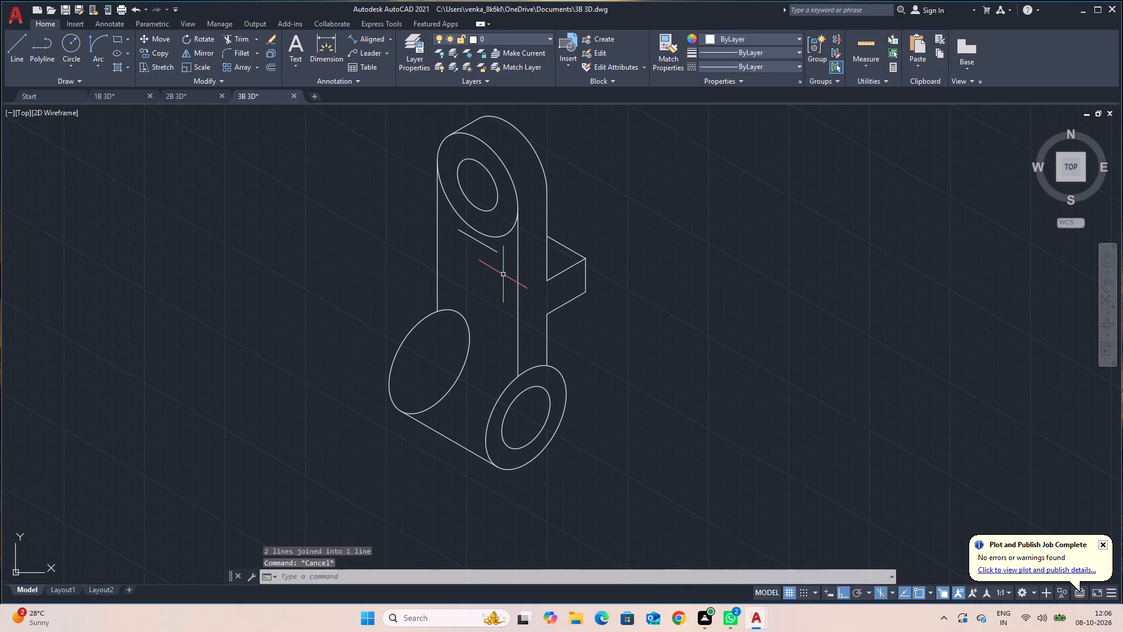
Draw a 55 long vertical line straight down from the 330° end of the joined line below the upper boss.
key(l)
key(Return)
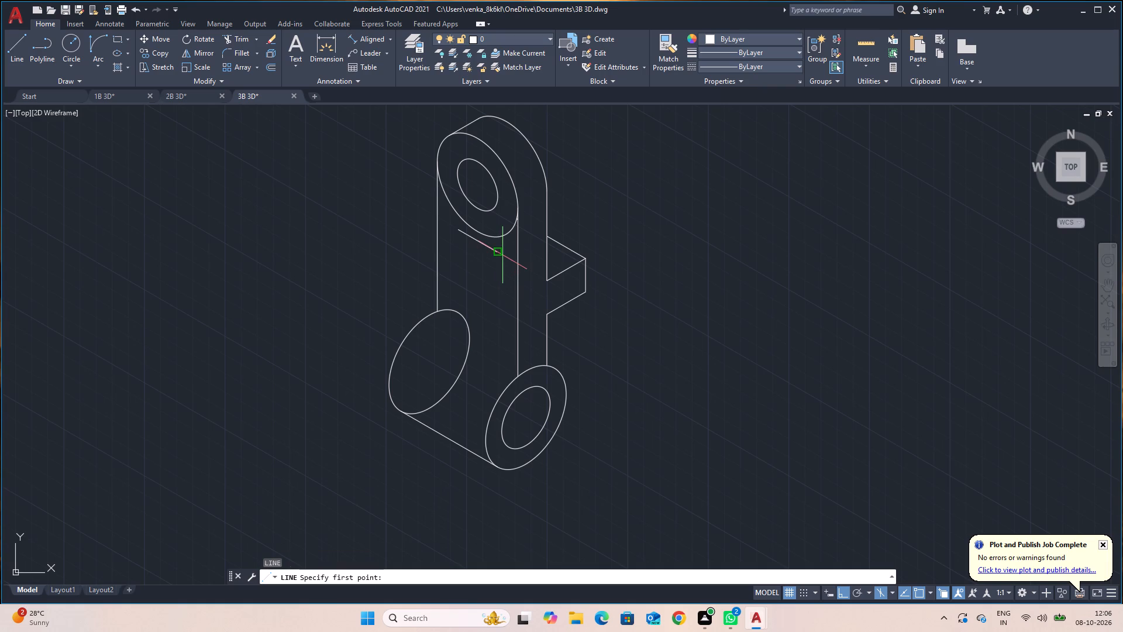
click(498, 252)
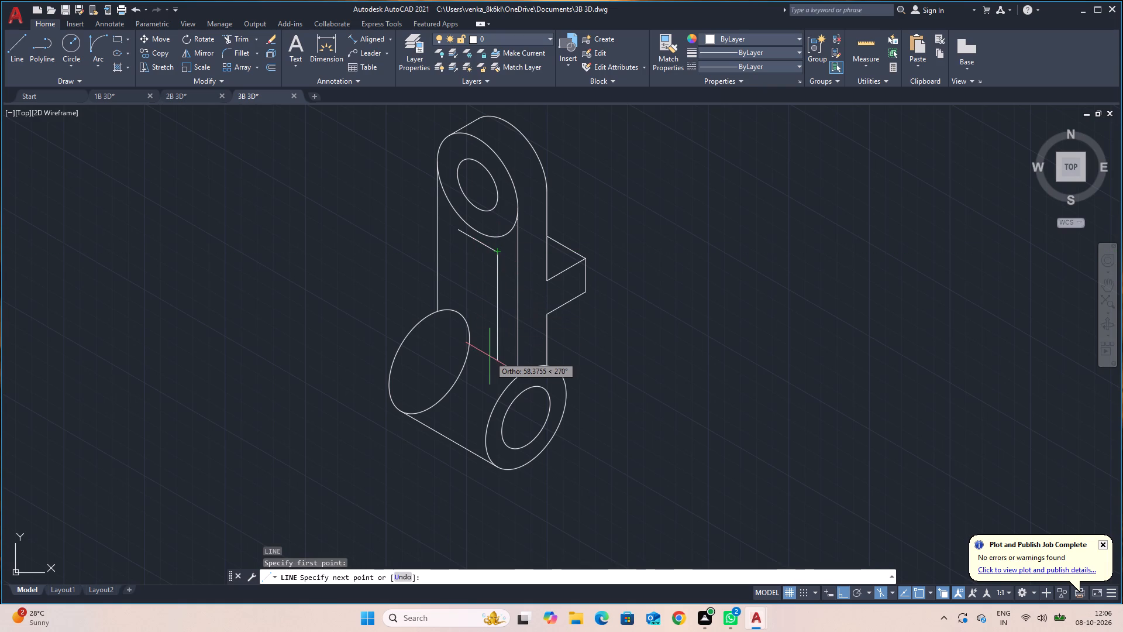
text(85)
key(Return)
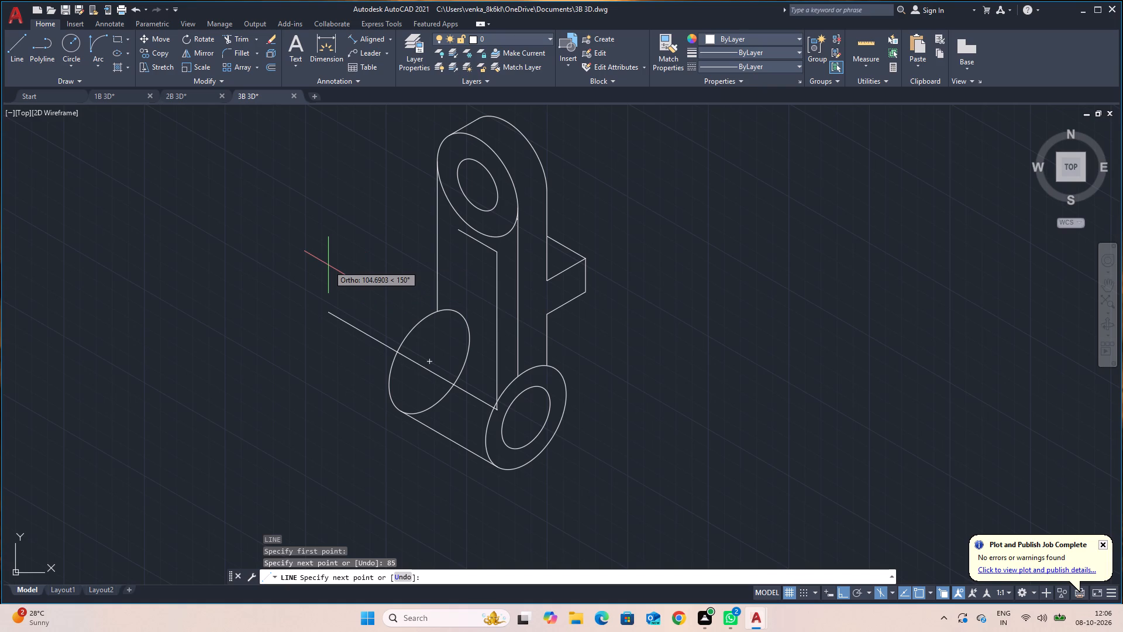
key(ctrl+z)
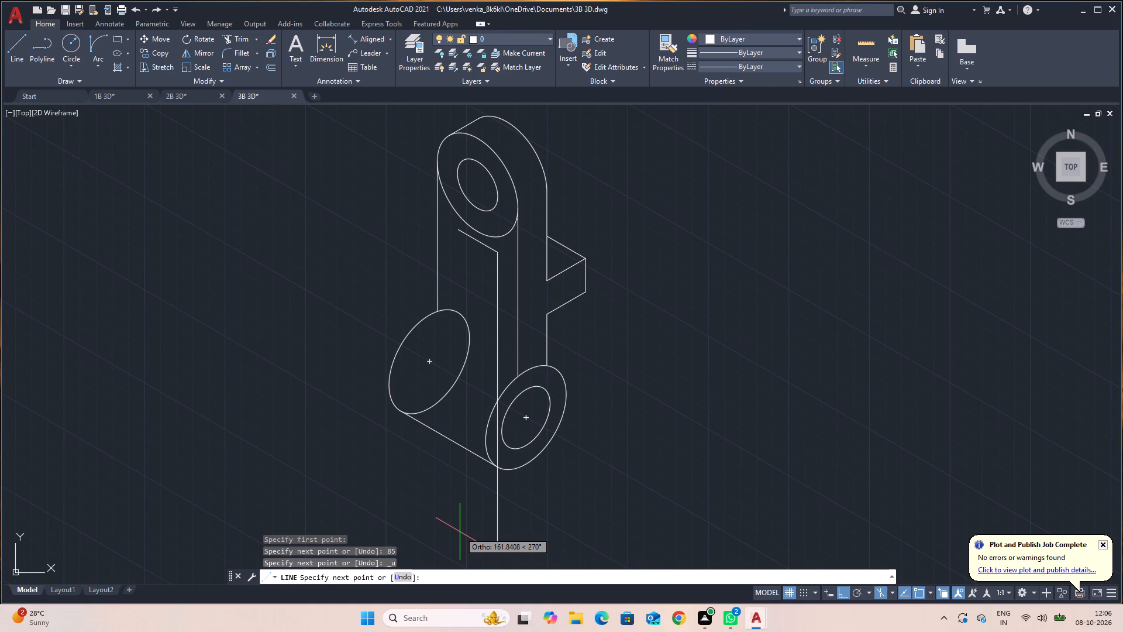
text(55)
key(Return)
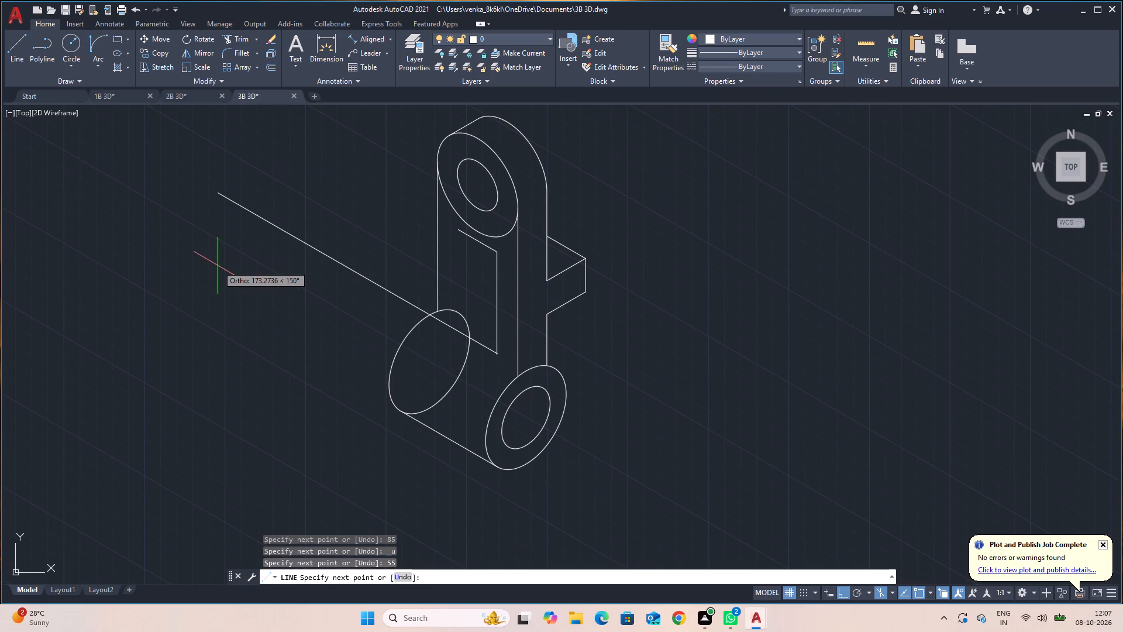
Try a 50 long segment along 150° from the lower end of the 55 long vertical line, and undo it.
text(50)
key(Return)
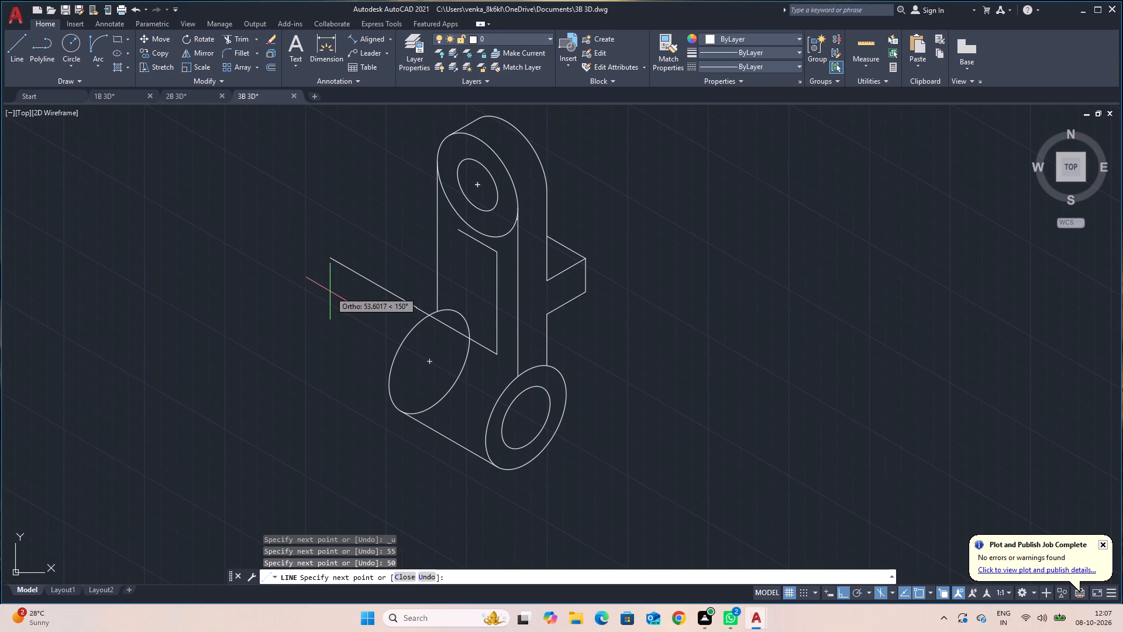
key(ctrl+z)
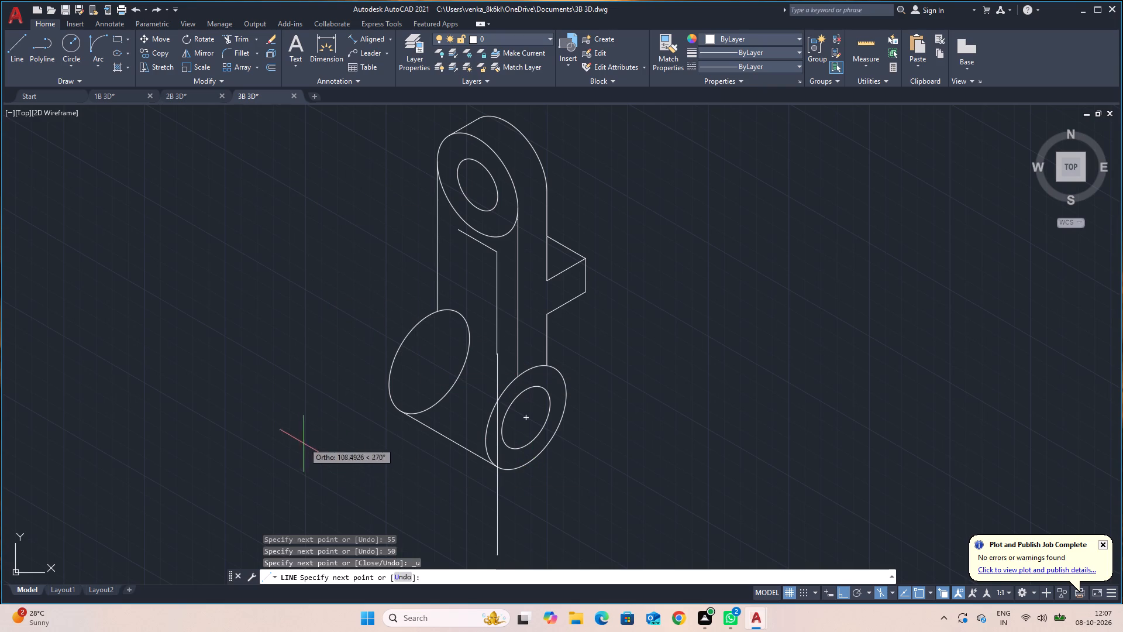
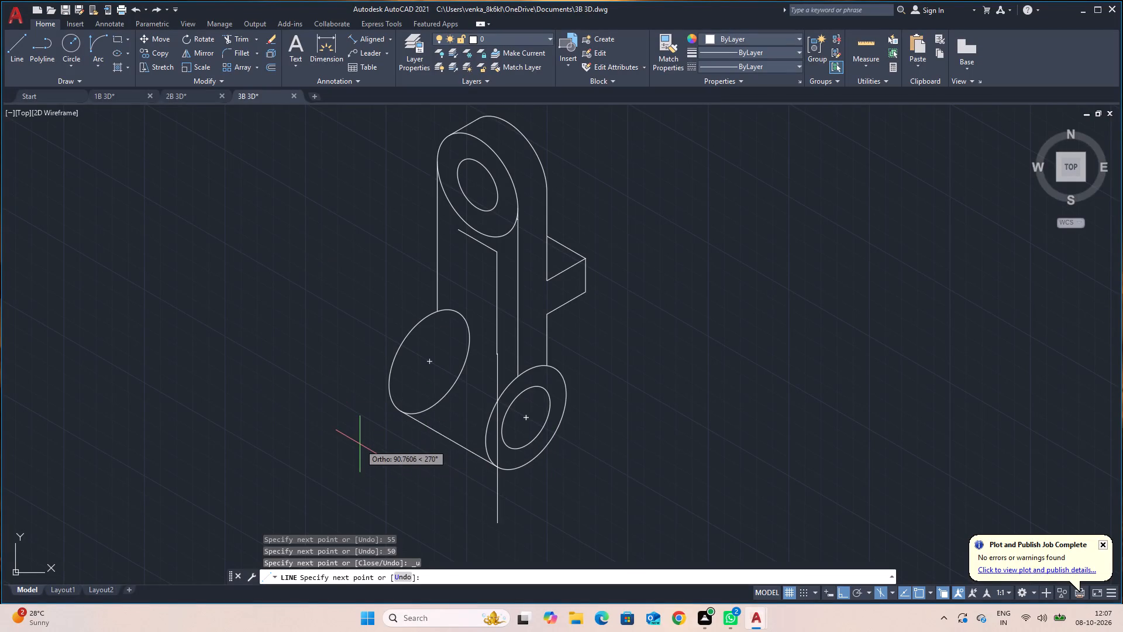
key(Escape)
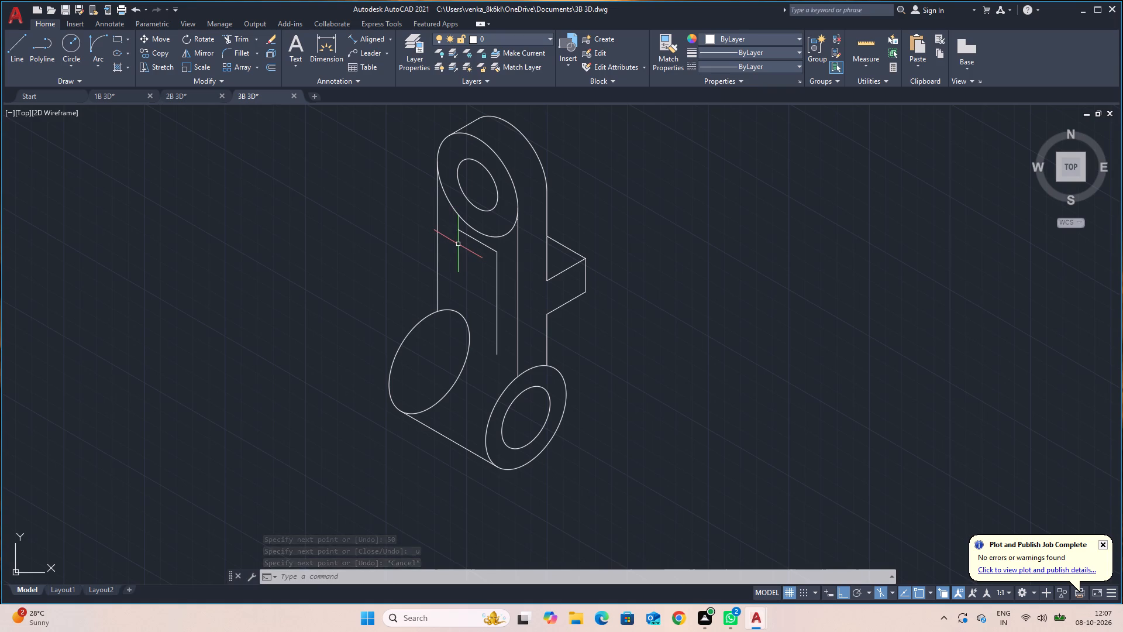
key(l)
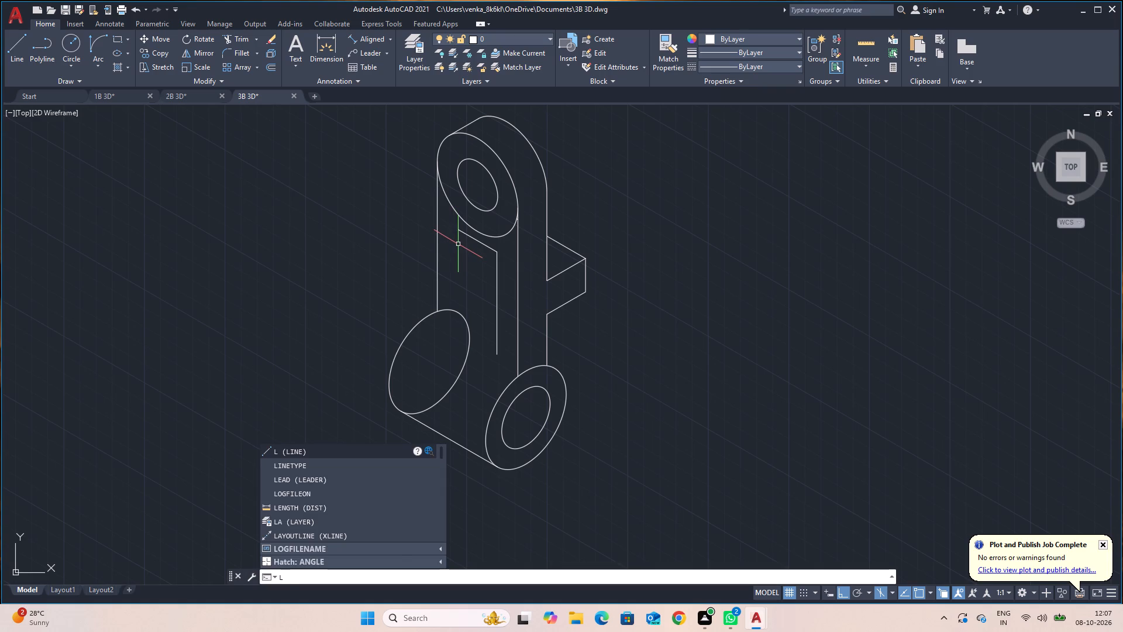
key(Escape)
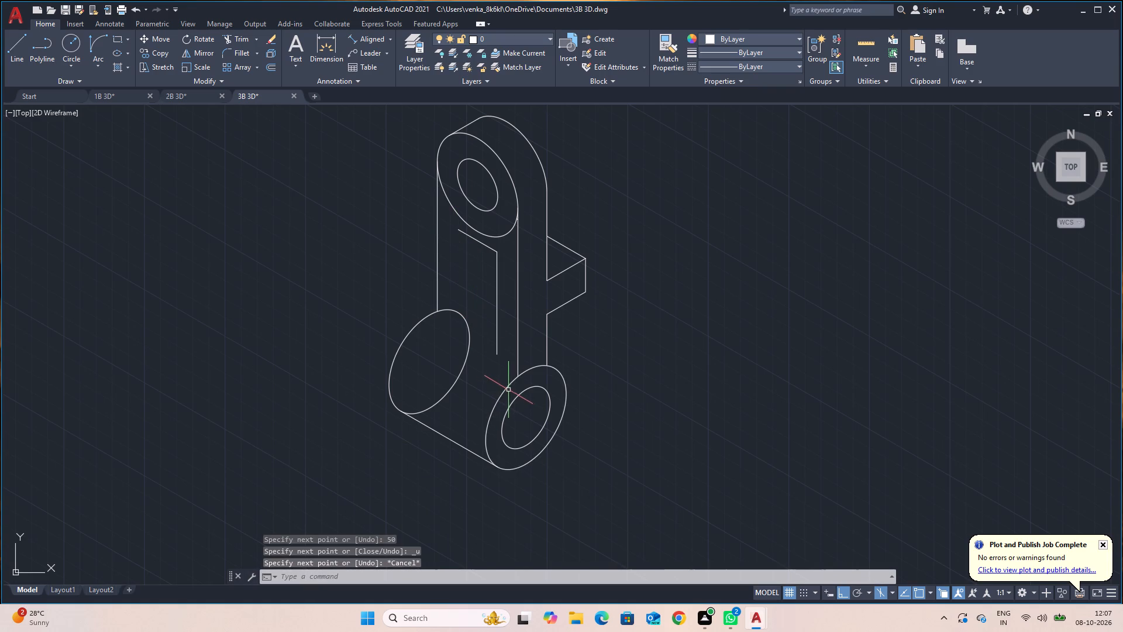
Copy the lower cylinder's front outer ellipse from its center along 150° to the point directly below the 55 long vertical line.
click(508, 389)
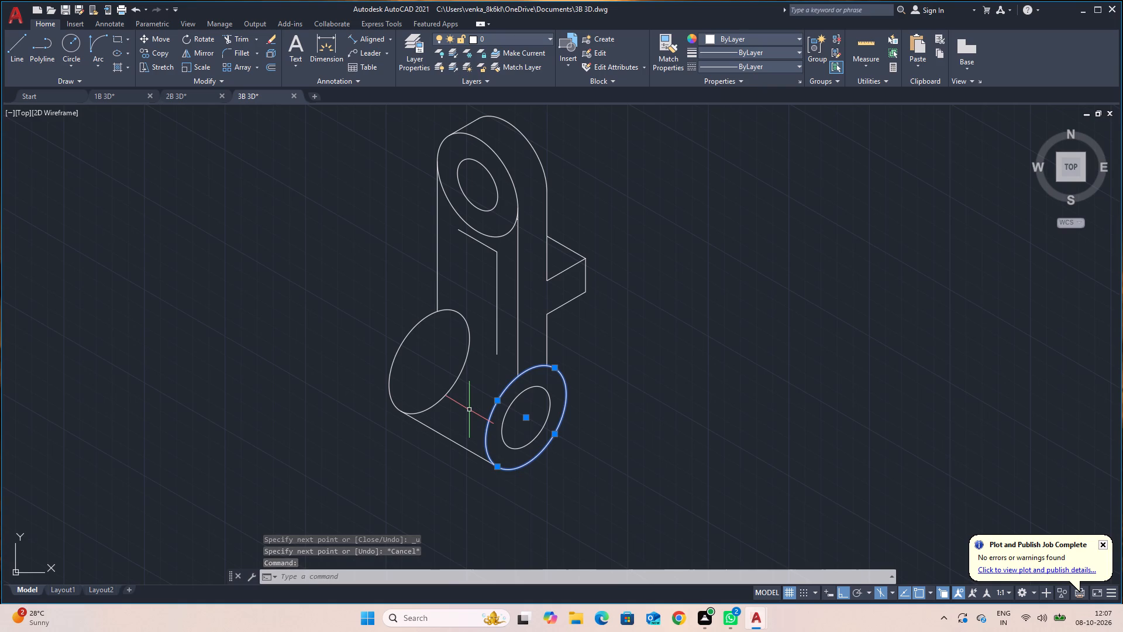
text(CO)
key(Return)
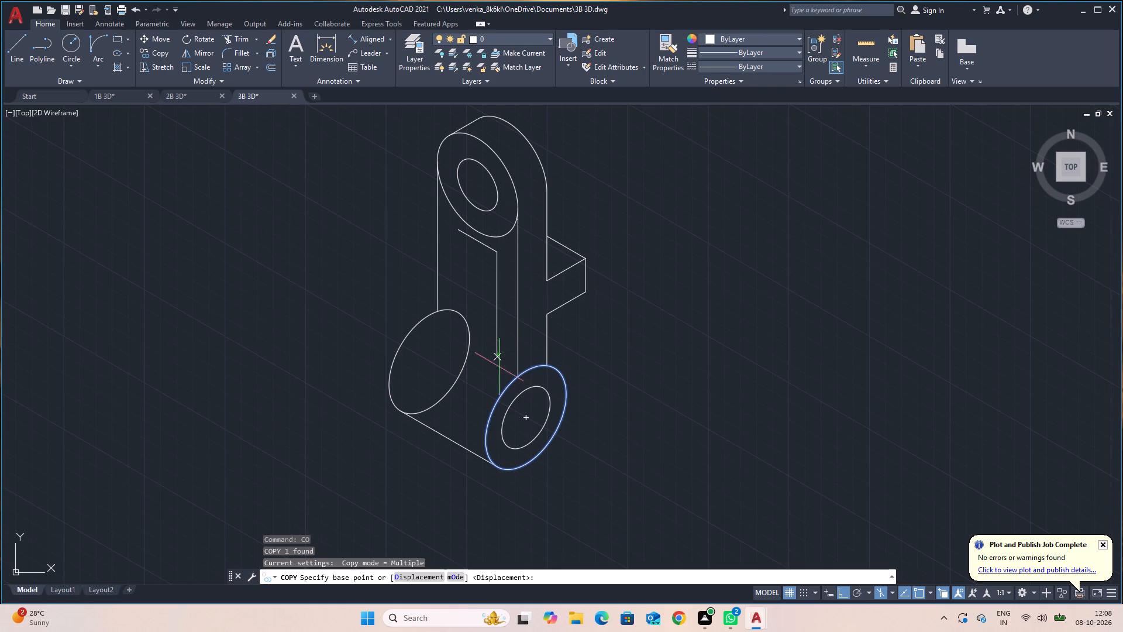
click(525, 417)
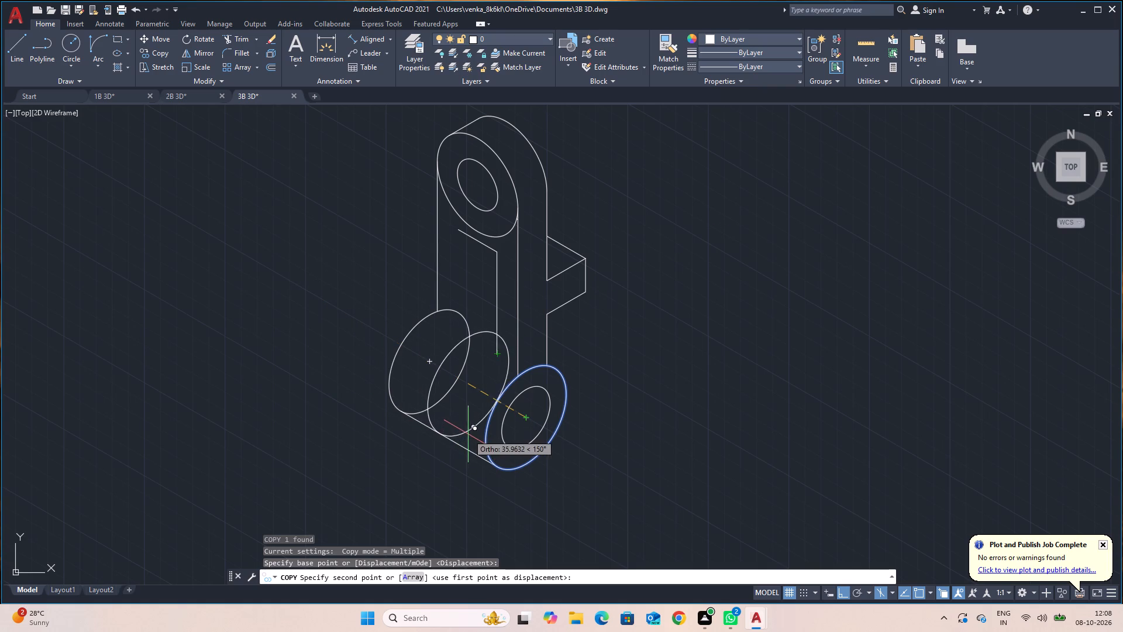
click(498, 419)
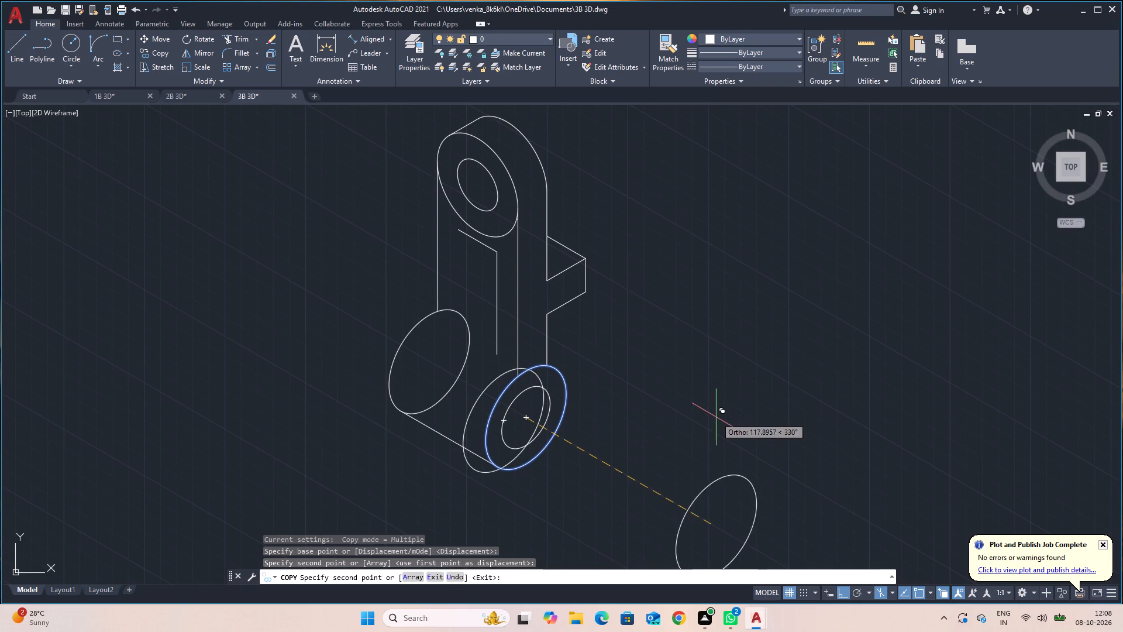
key(ctrl+z)
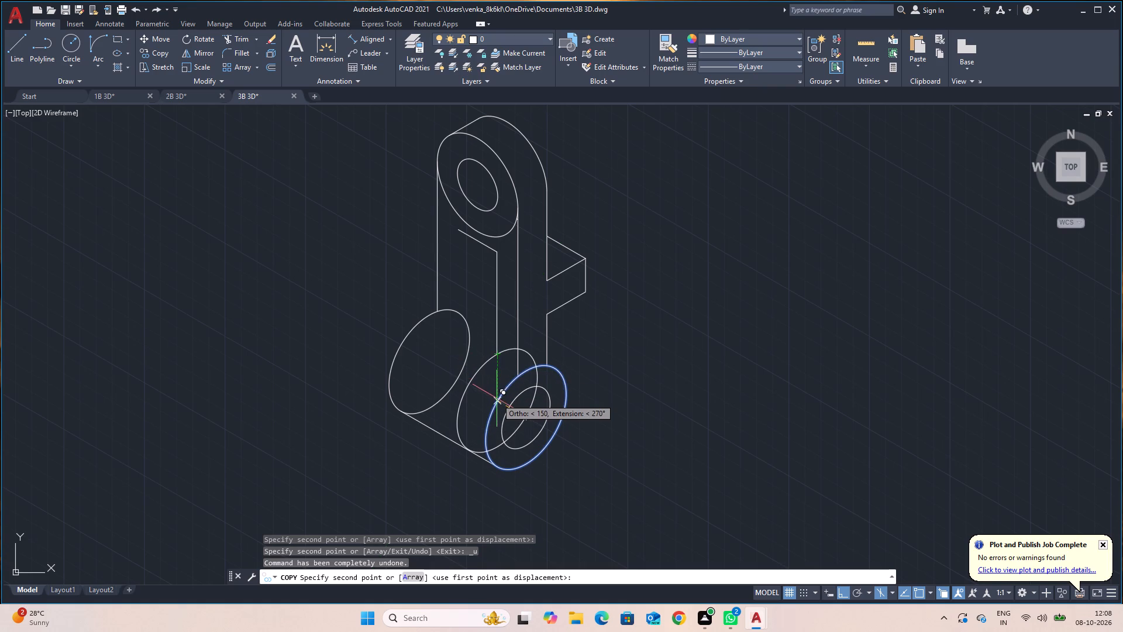
click(497, 401)
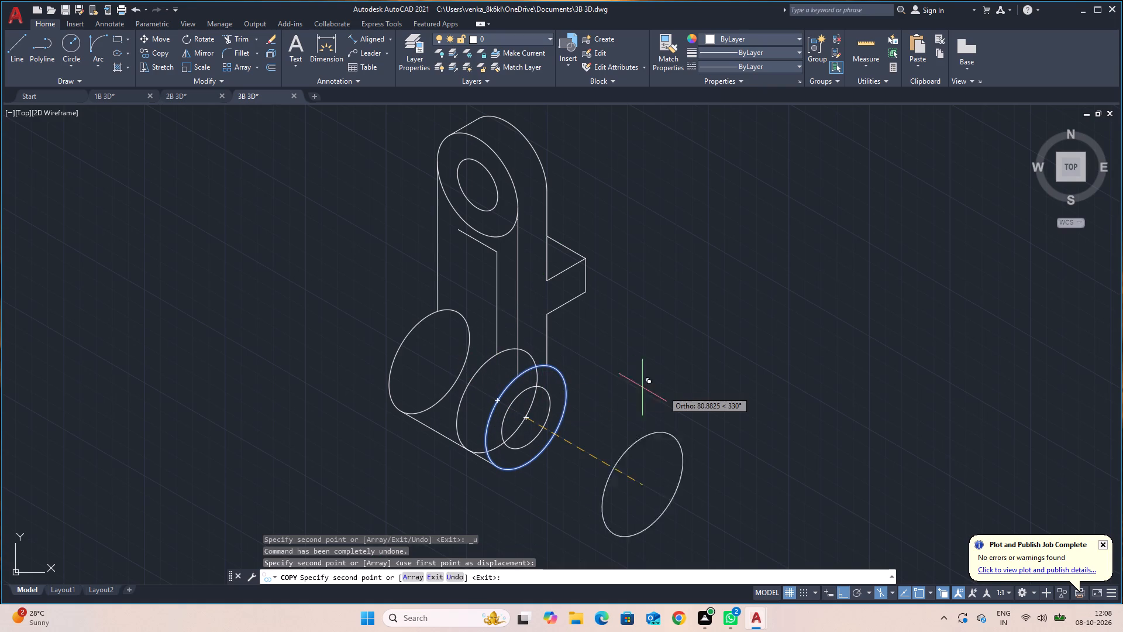
key(Escape)
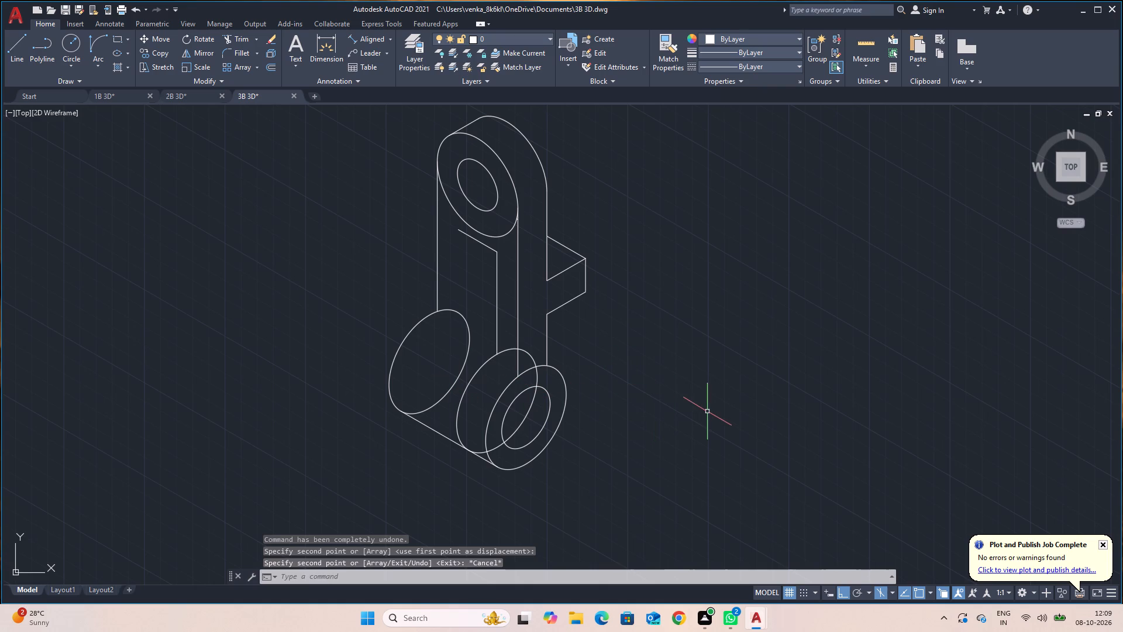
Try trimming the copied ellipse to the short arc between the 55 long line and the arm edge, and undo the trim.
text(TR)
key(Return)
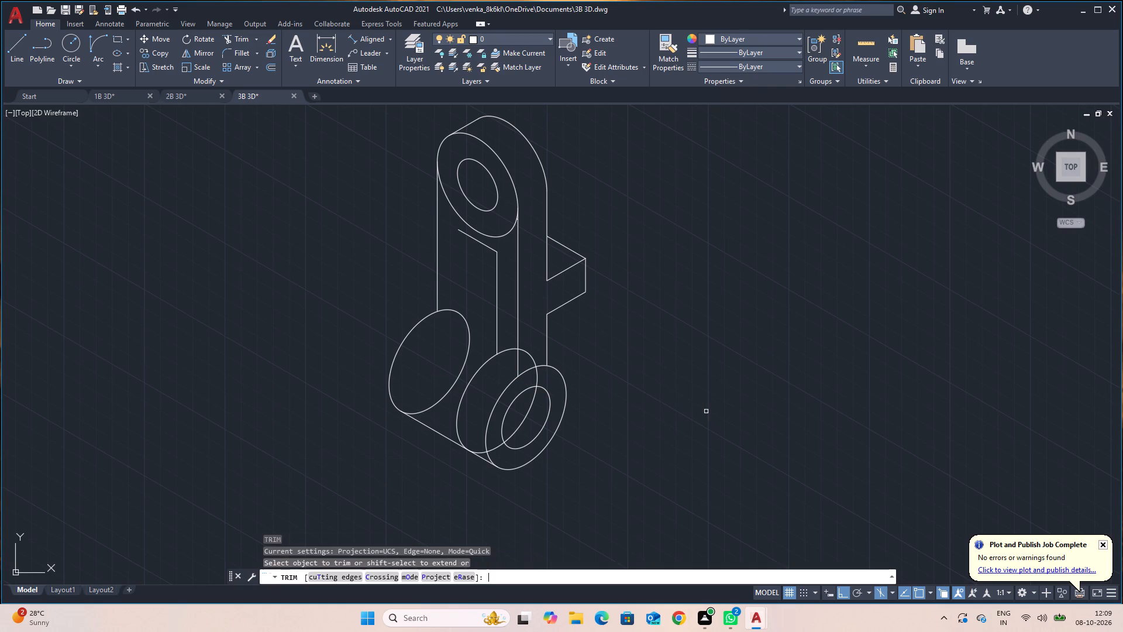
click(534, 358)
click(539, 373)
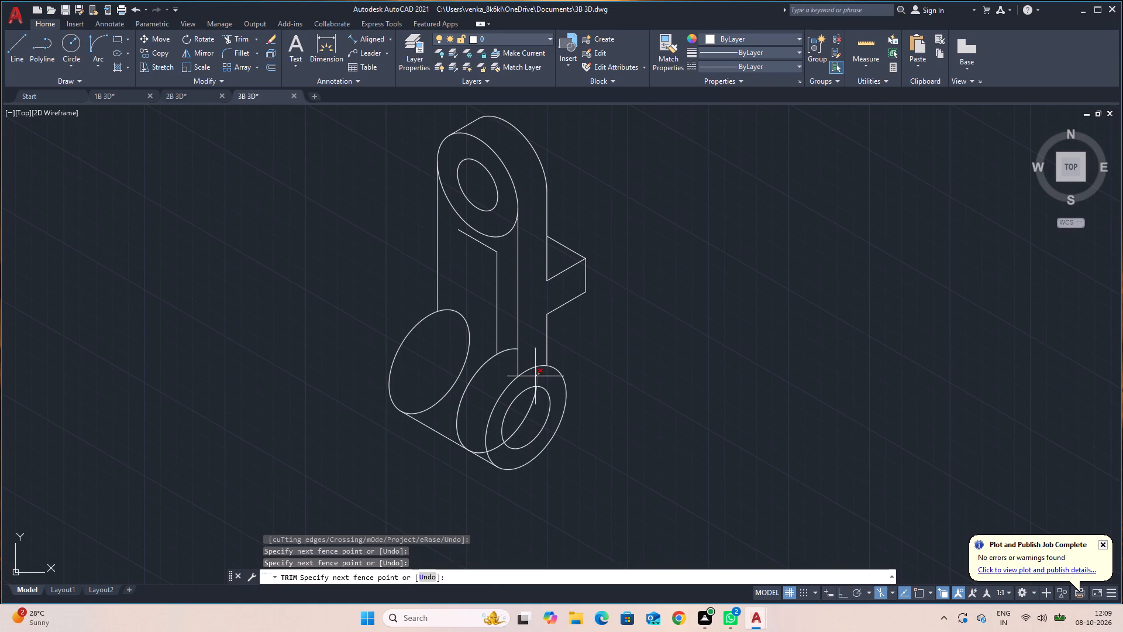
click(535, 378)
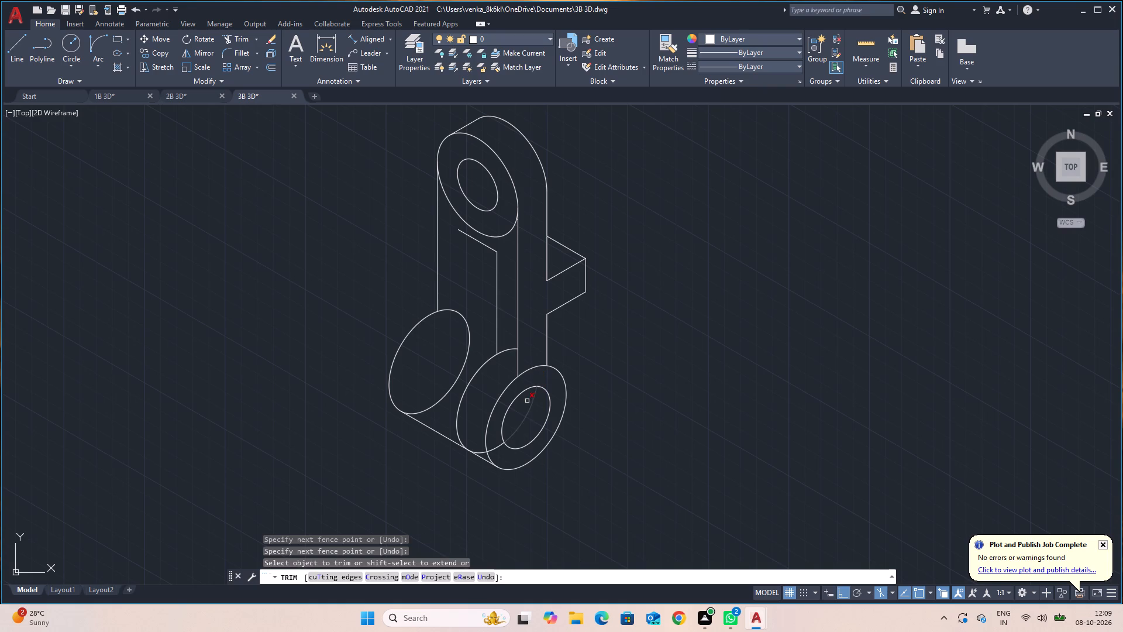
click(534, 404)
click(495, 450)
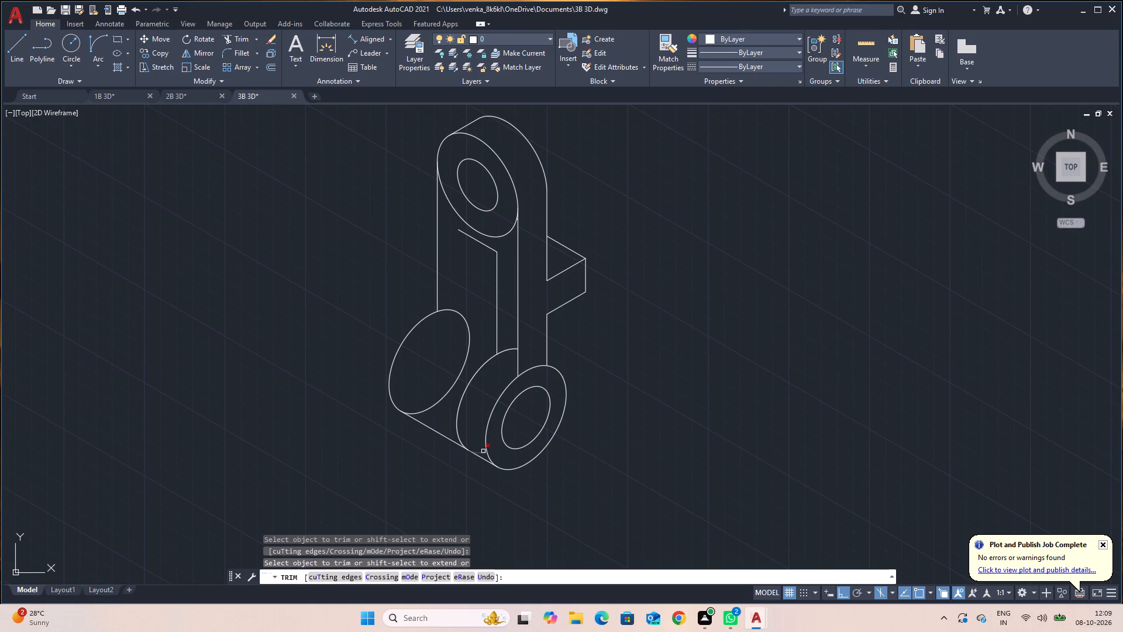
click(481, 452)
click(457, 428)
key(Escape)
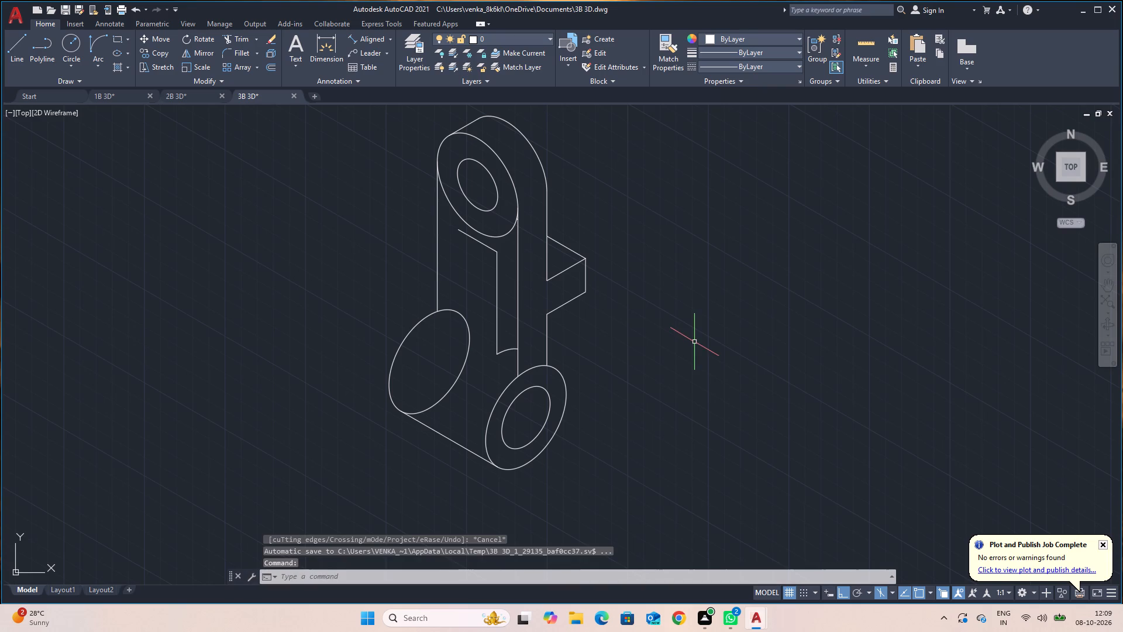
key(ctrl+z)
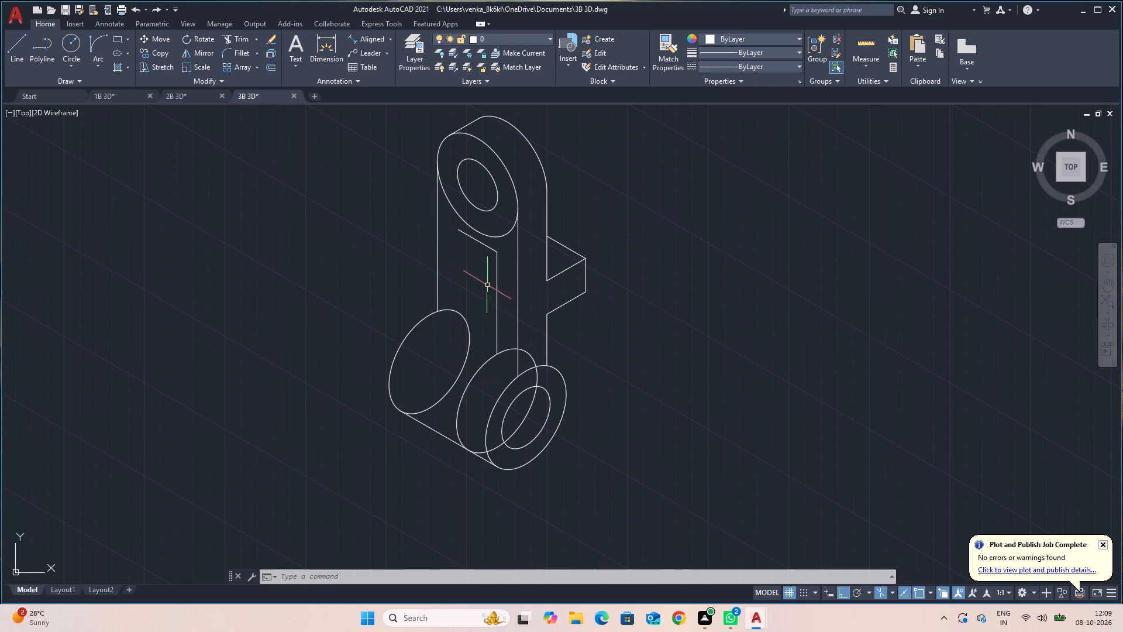
Draw a line from the upper end of the 55 long vertical line to the upper-left quadrant of the copied ellipse.
key(l)
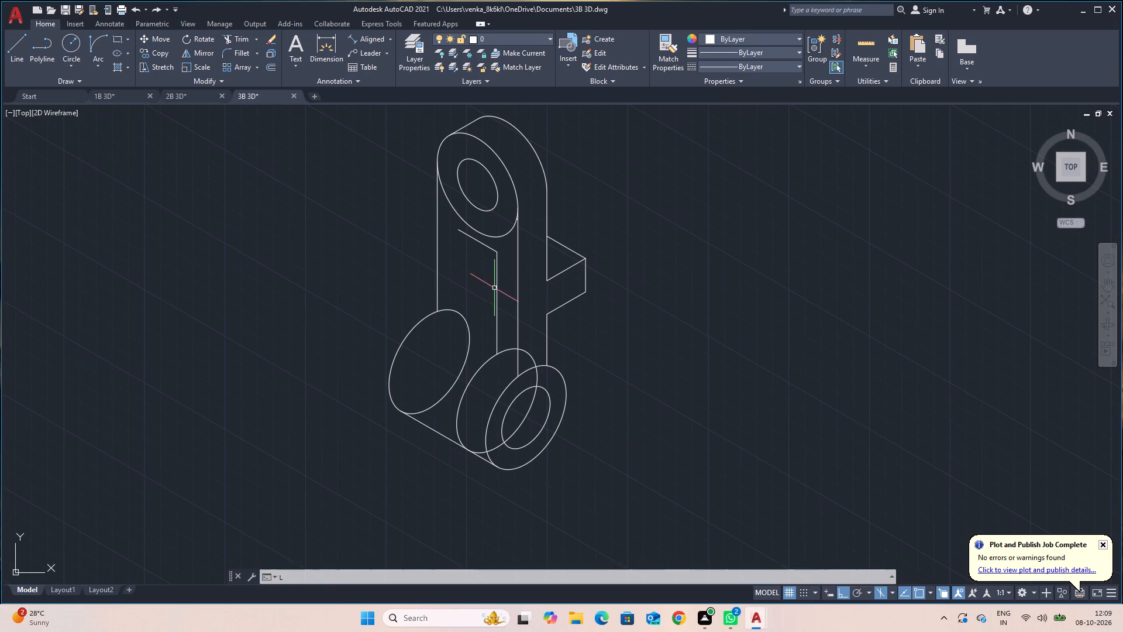
key(Return)
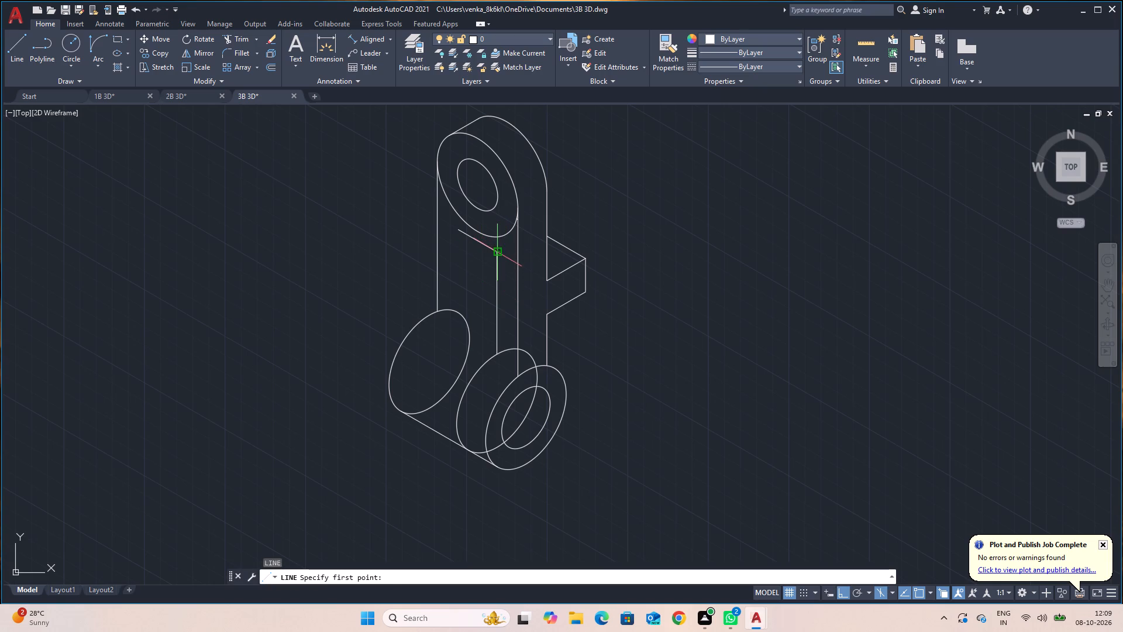
click(498, 250)
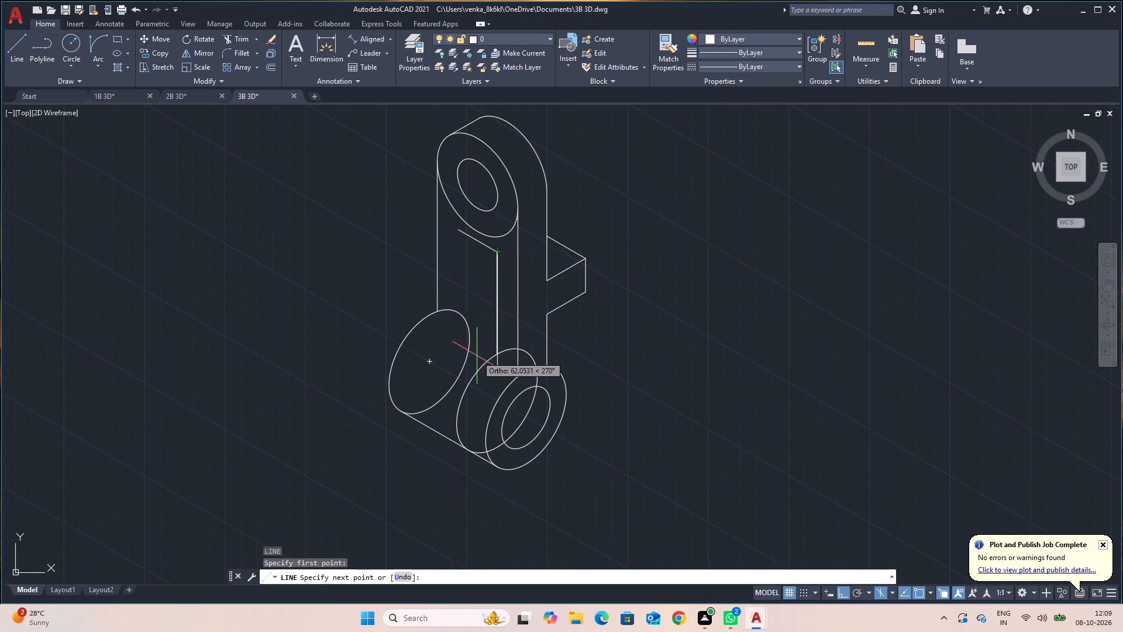
shift+right_click(476, 355)
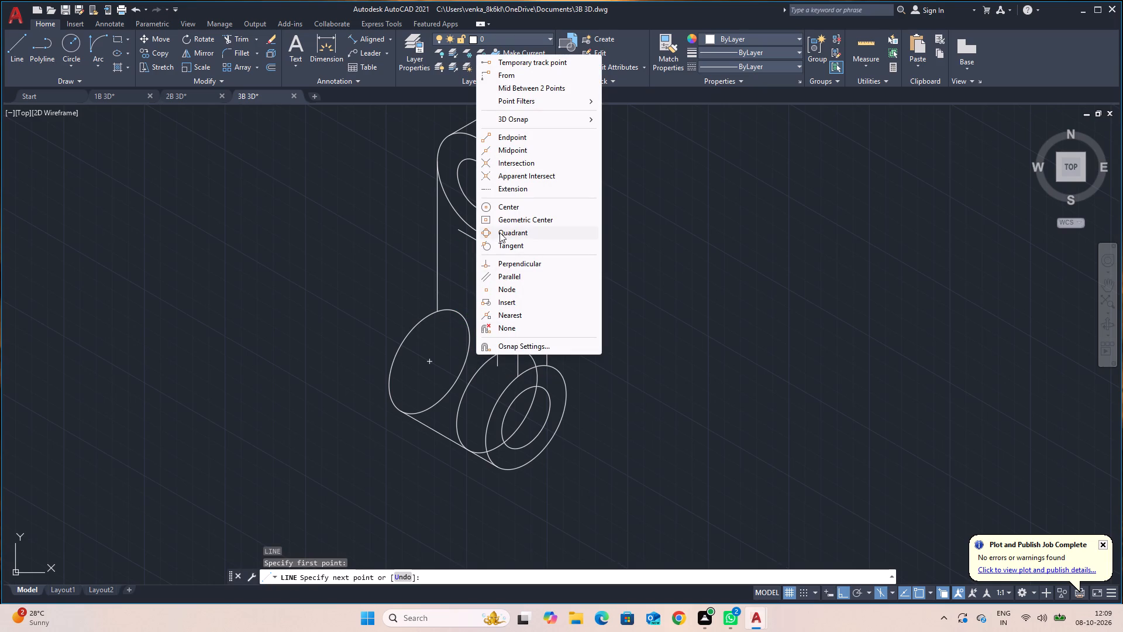
click(501, 232)
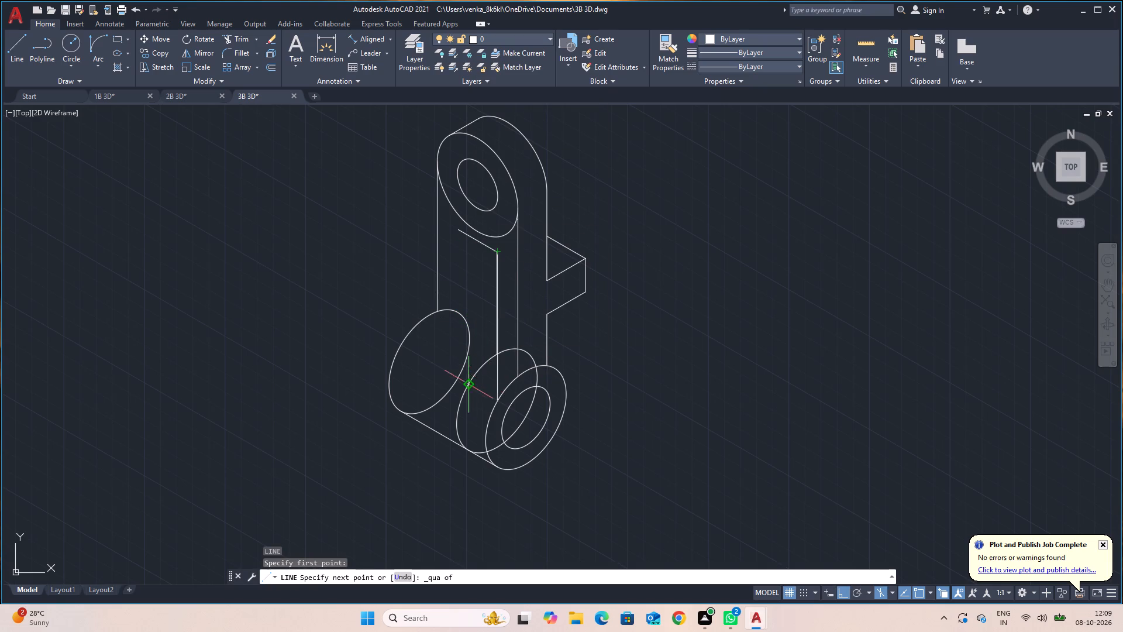
click(472, 386)
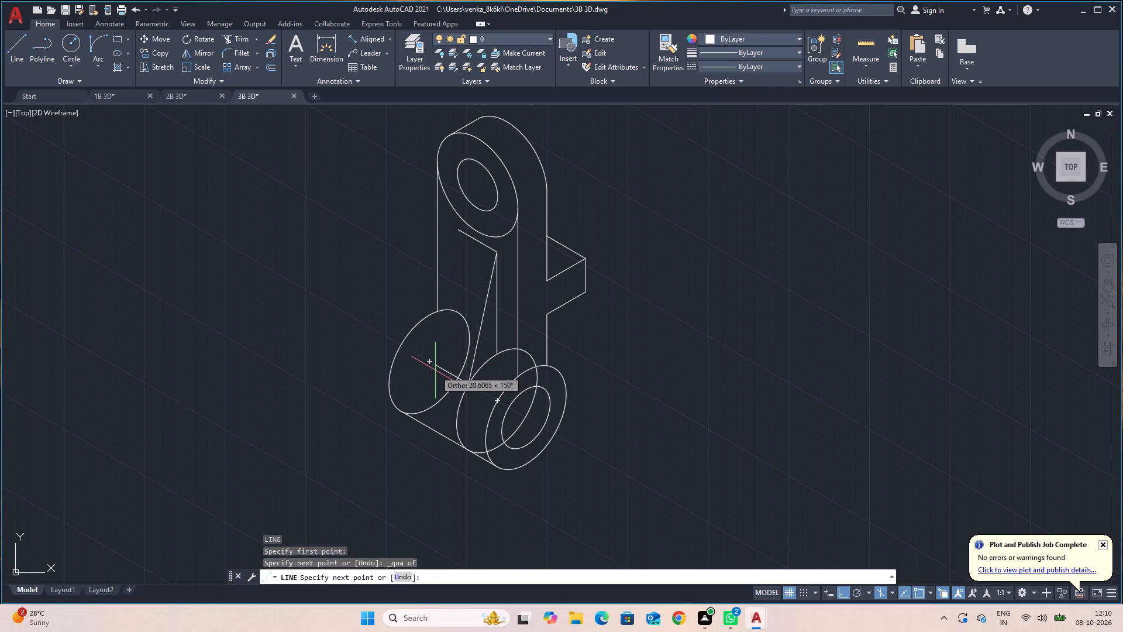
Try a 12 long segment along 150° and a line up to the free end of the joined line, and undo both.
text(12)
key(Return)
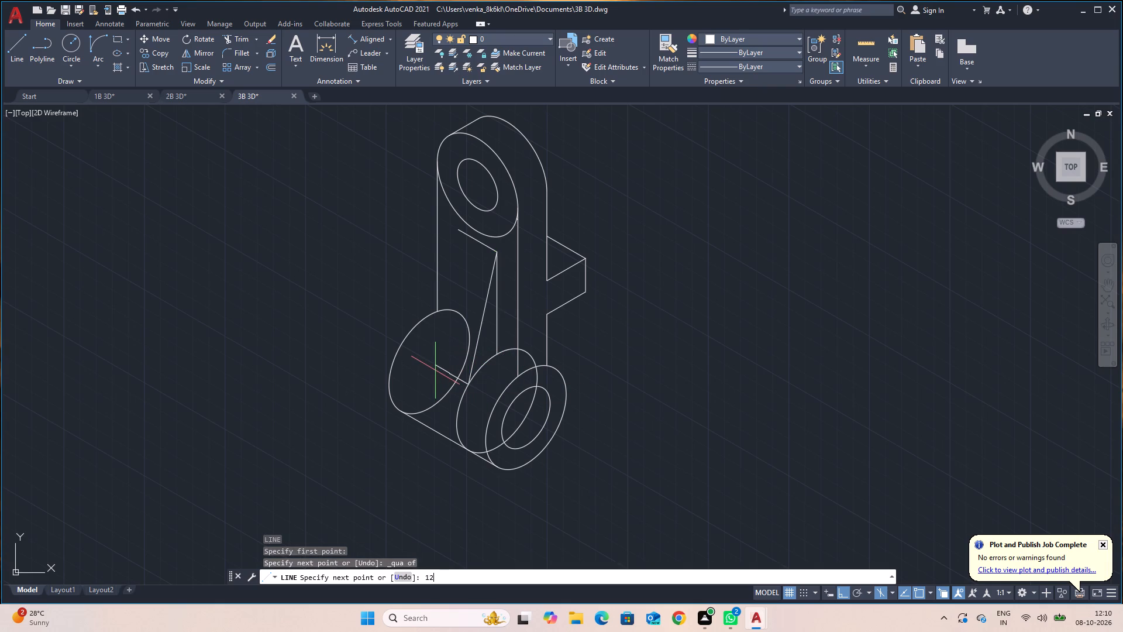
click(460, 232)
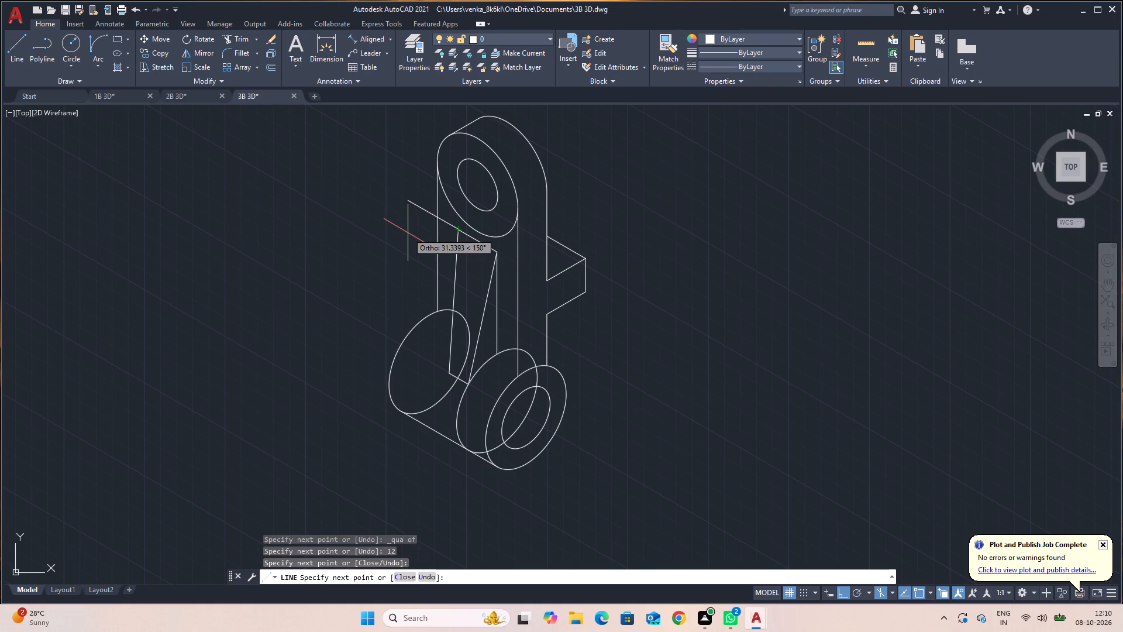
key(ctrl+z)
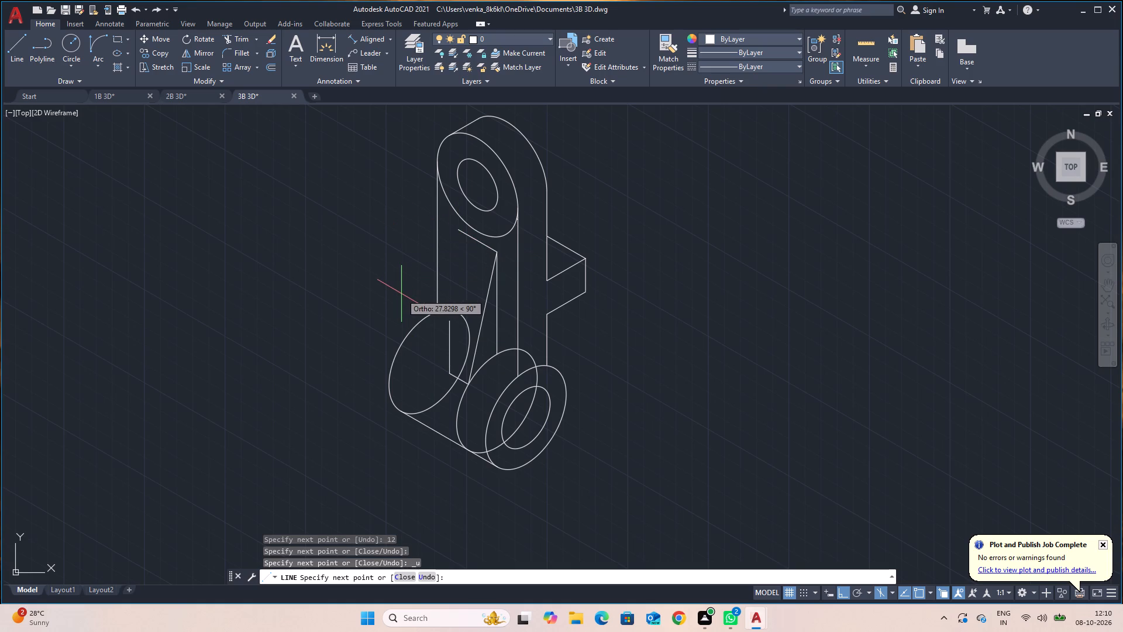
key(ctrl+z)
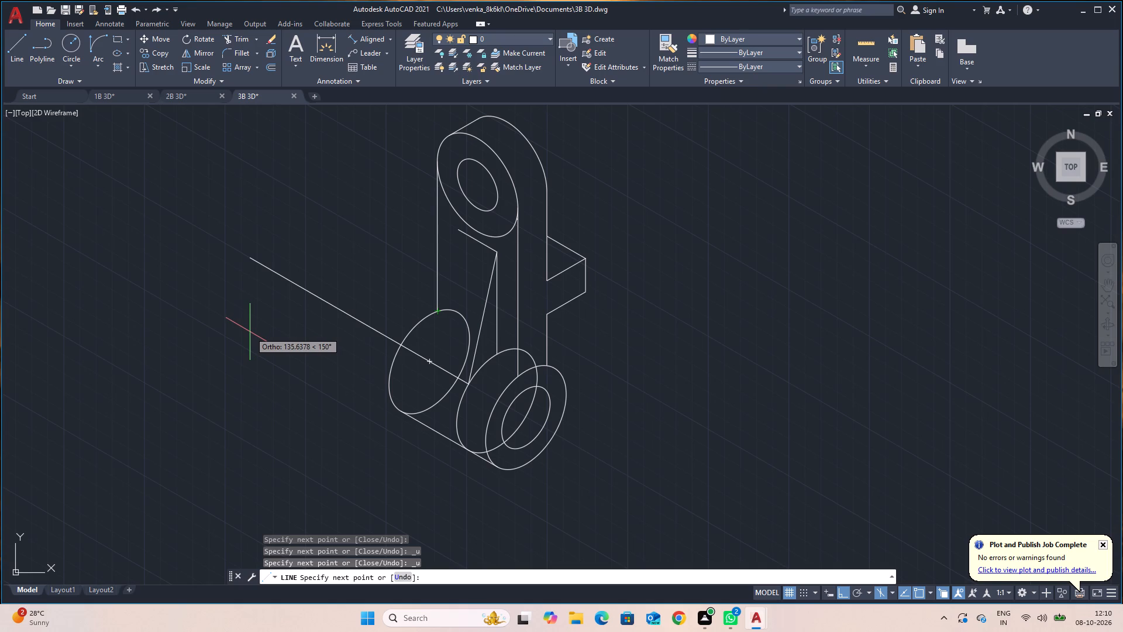
Draw a 12 long segment along 150° from the copied ellipse's quadrant and end the line.
text(12)
key(Return)
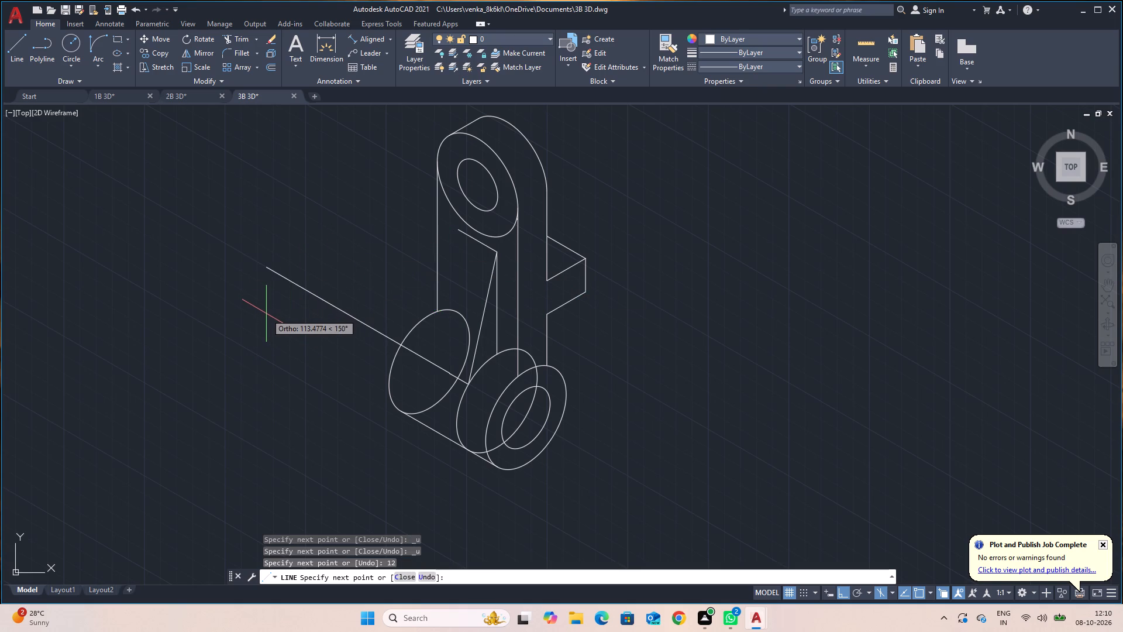
key(Escape)
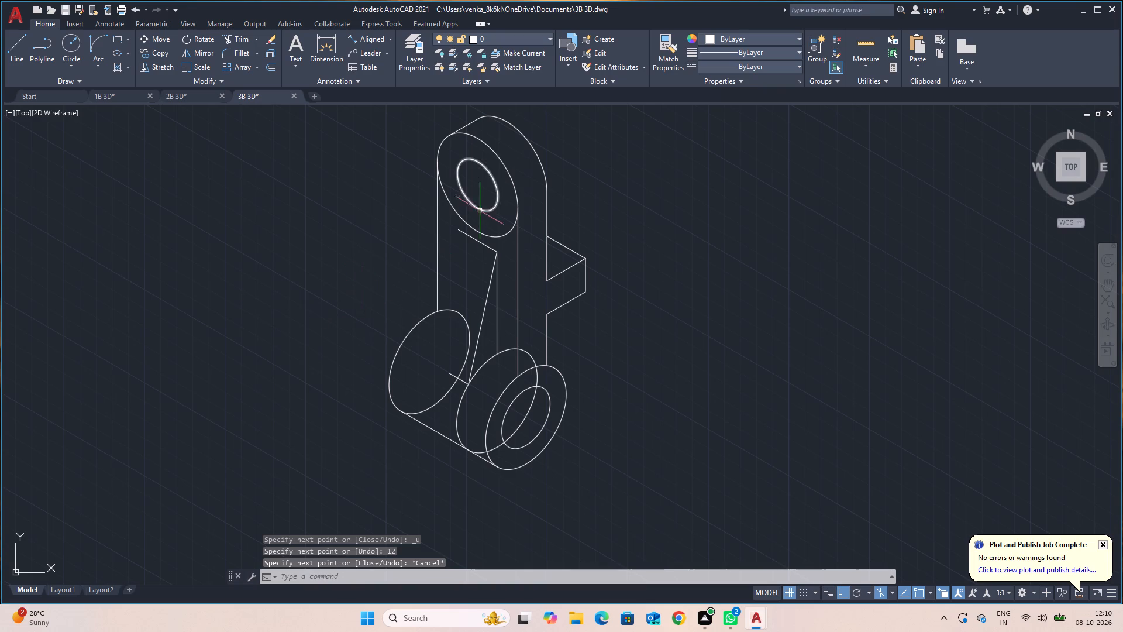
Check the length of the joined line below the upper boss with an aligned dimension, without placing it.
click(476, 240)
key(Escape)
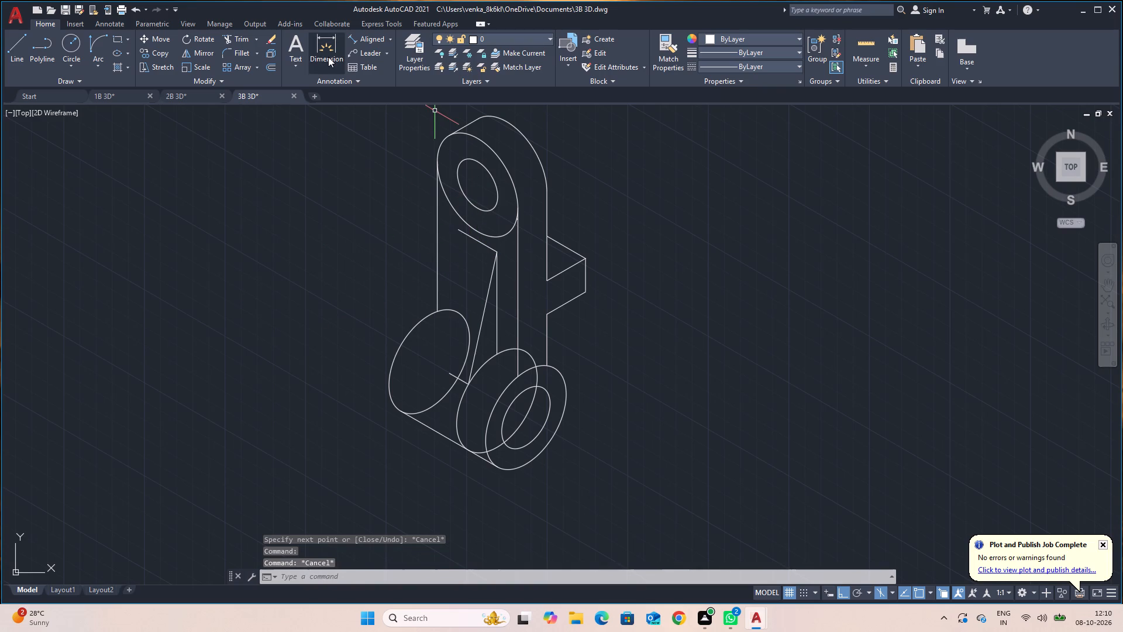
click(387, 40)
click(376, 79)
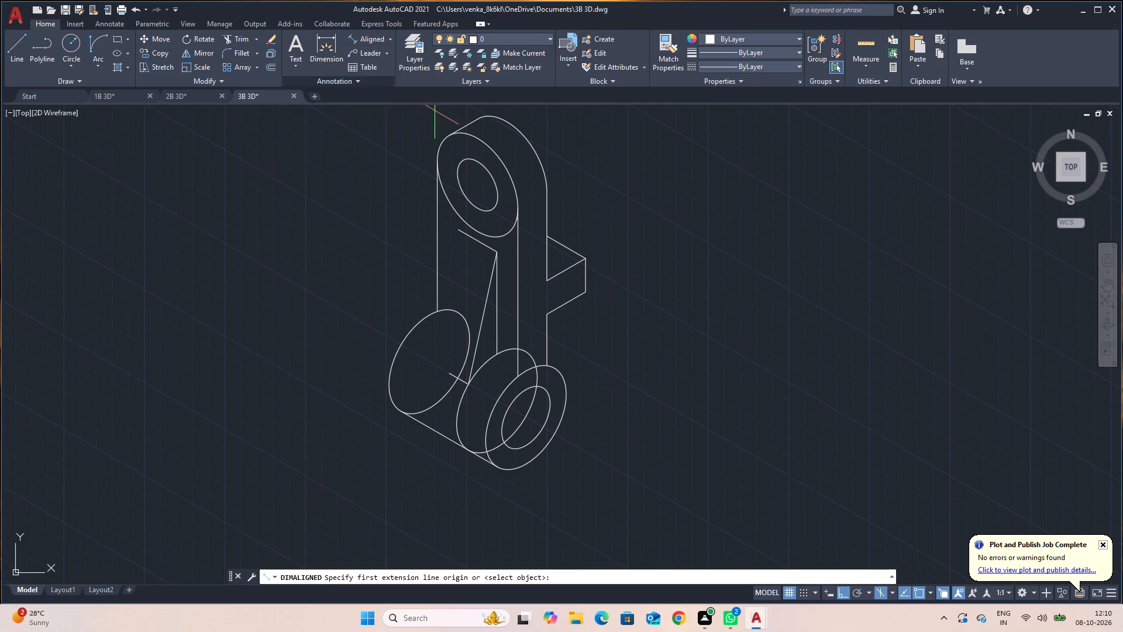
key(space)
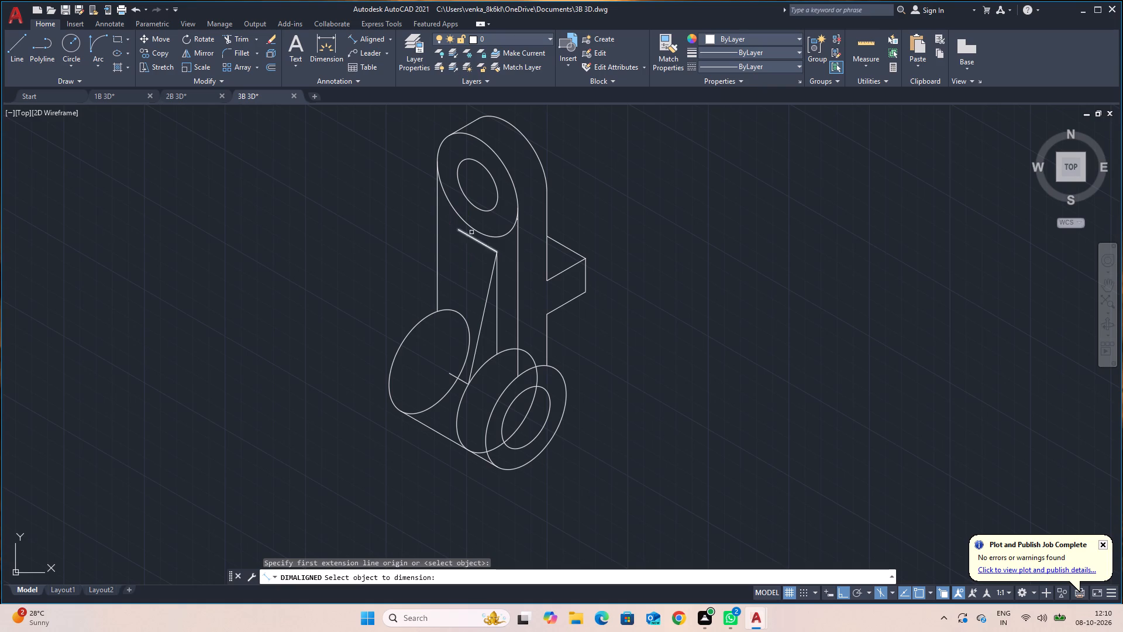
click(470, 235)
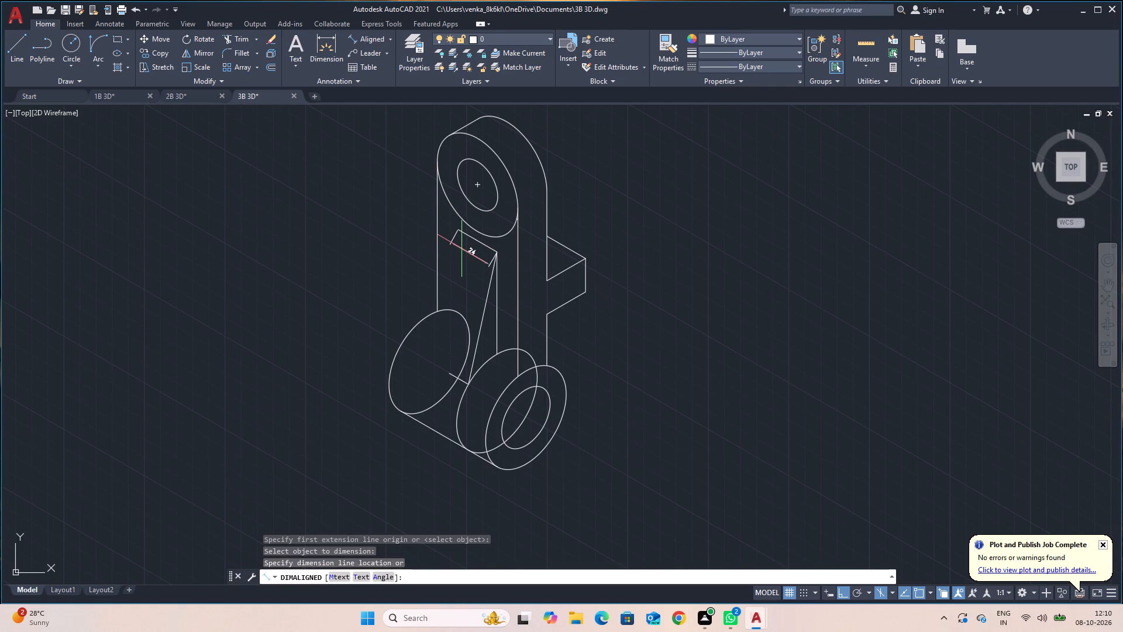
key(Escape)
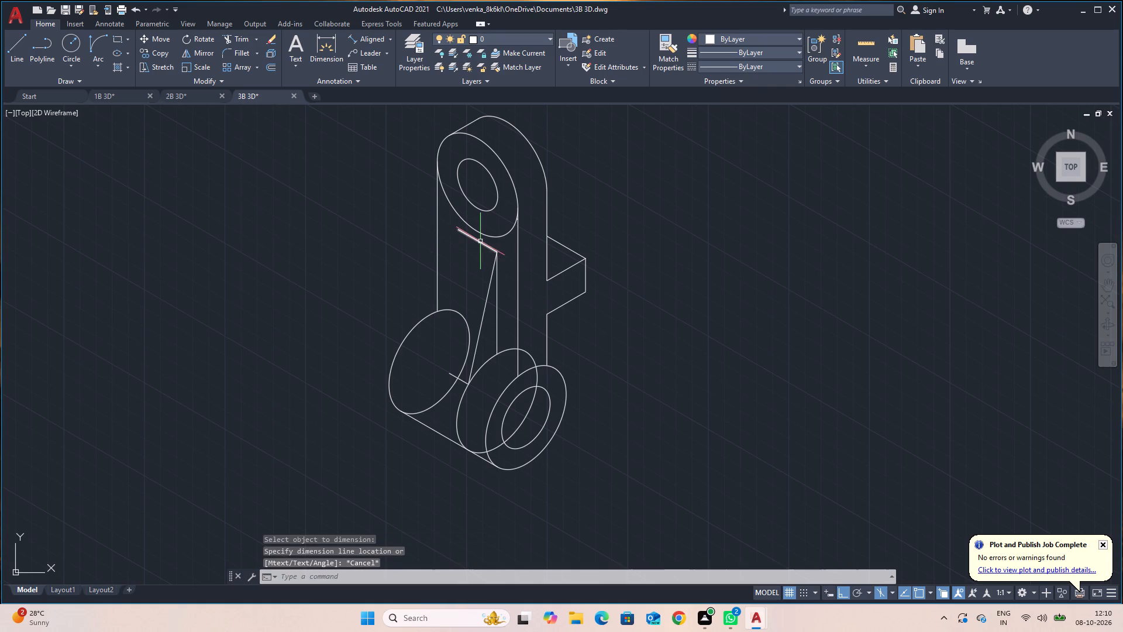
Erase the joined line below the boss, the rib's vertical and slanted lines, the 12 long segment and the copied ellipse.
click(480, 241)
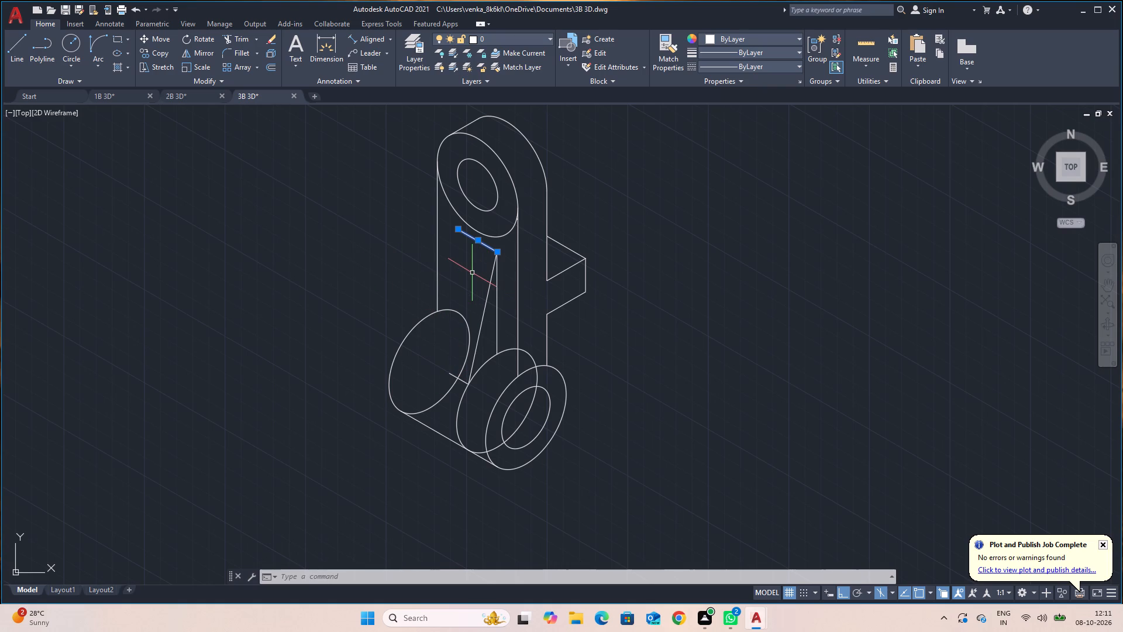
key(Delete)
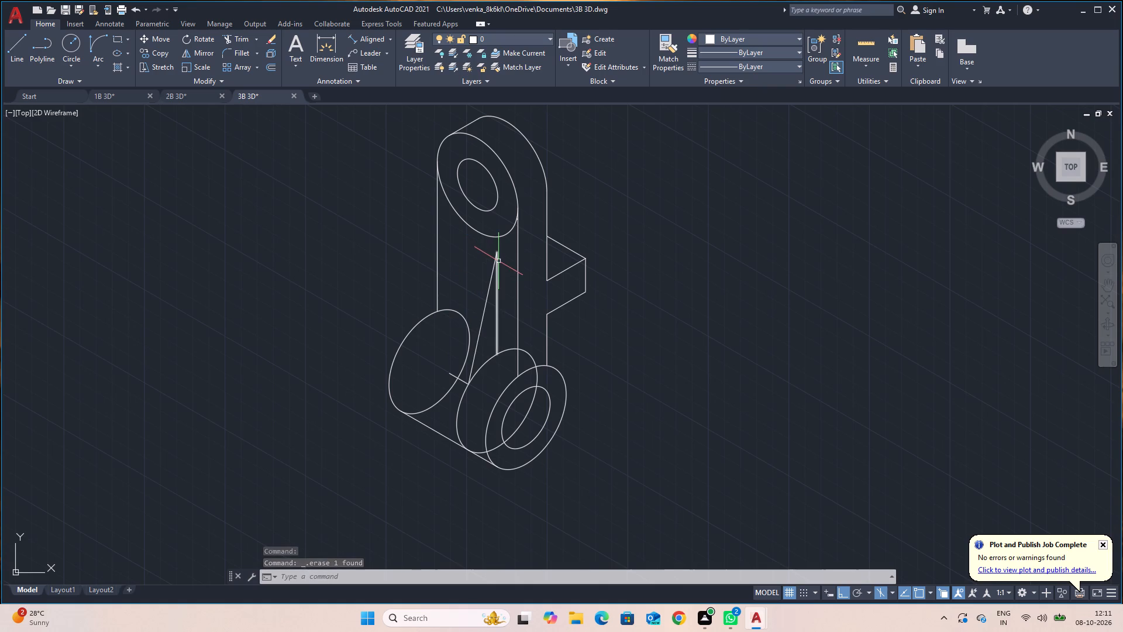
click(496, 261)
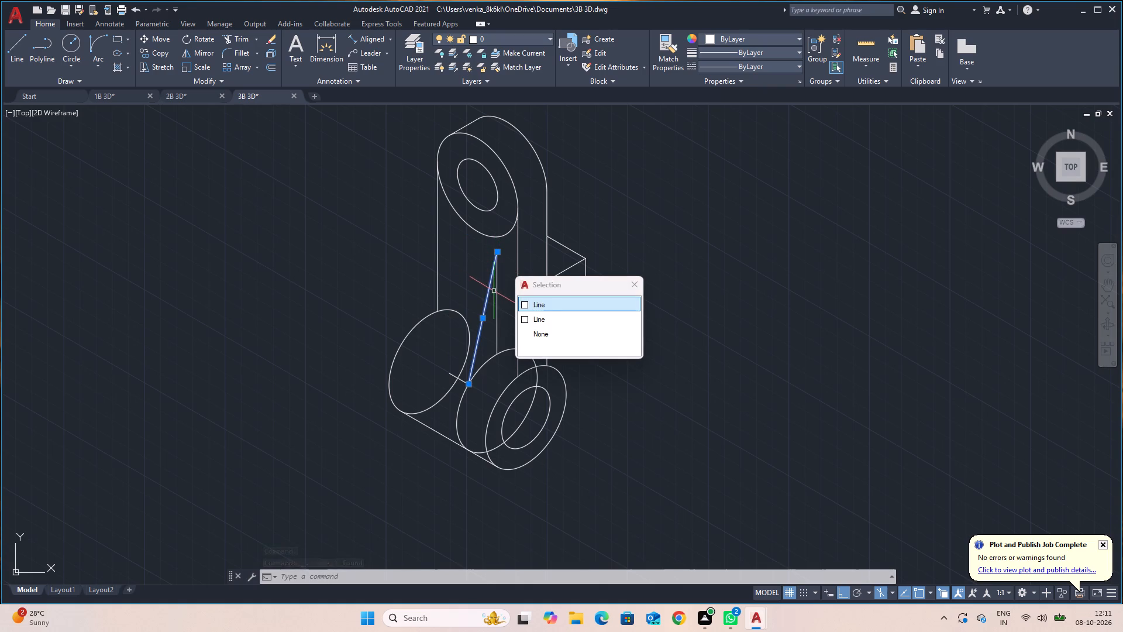
click(498, 291)
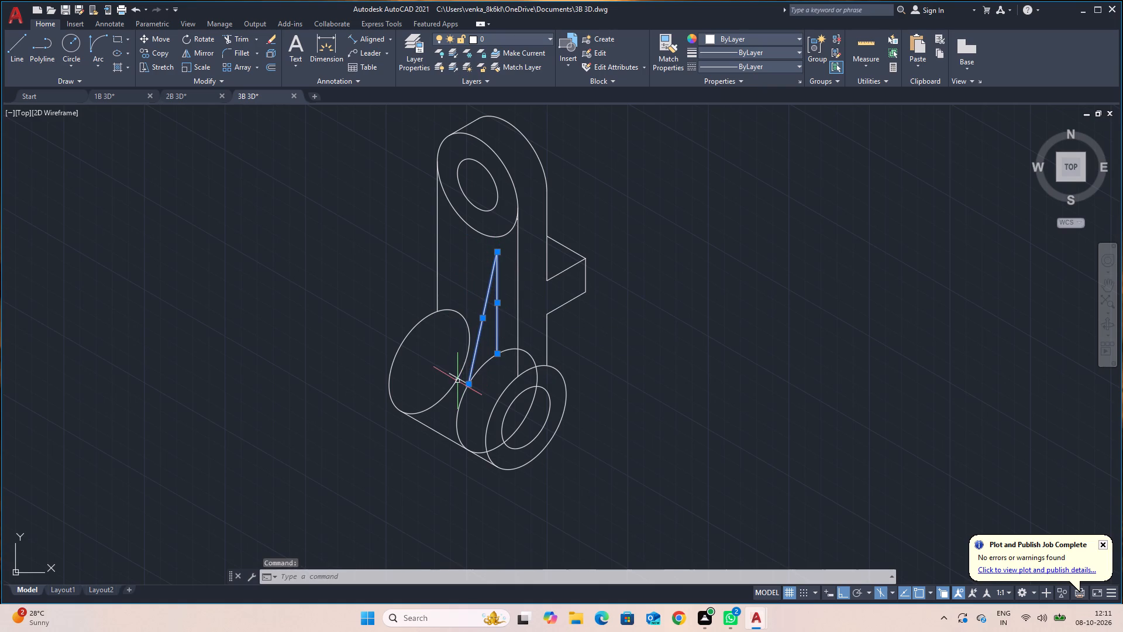
click(461, 379)
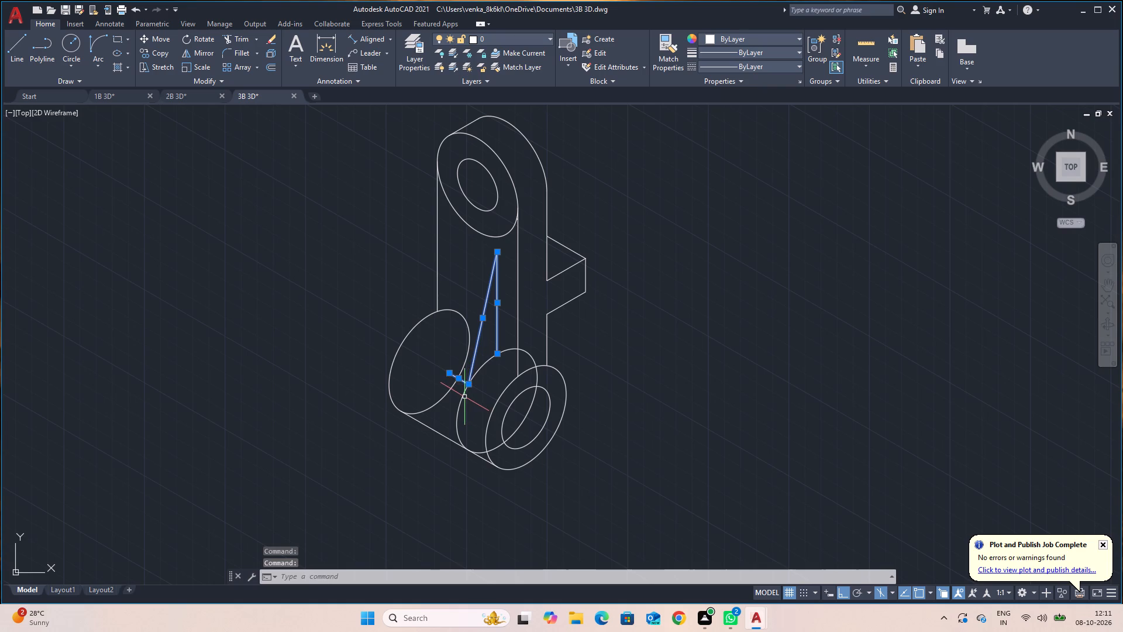
click(462, 397)
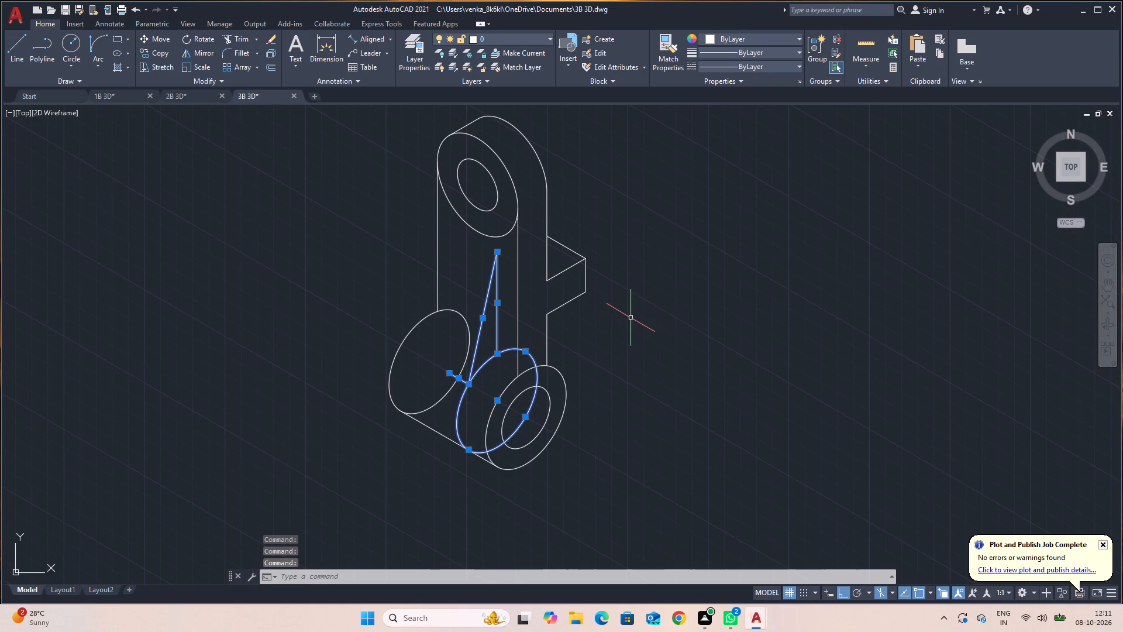
key(Delete)
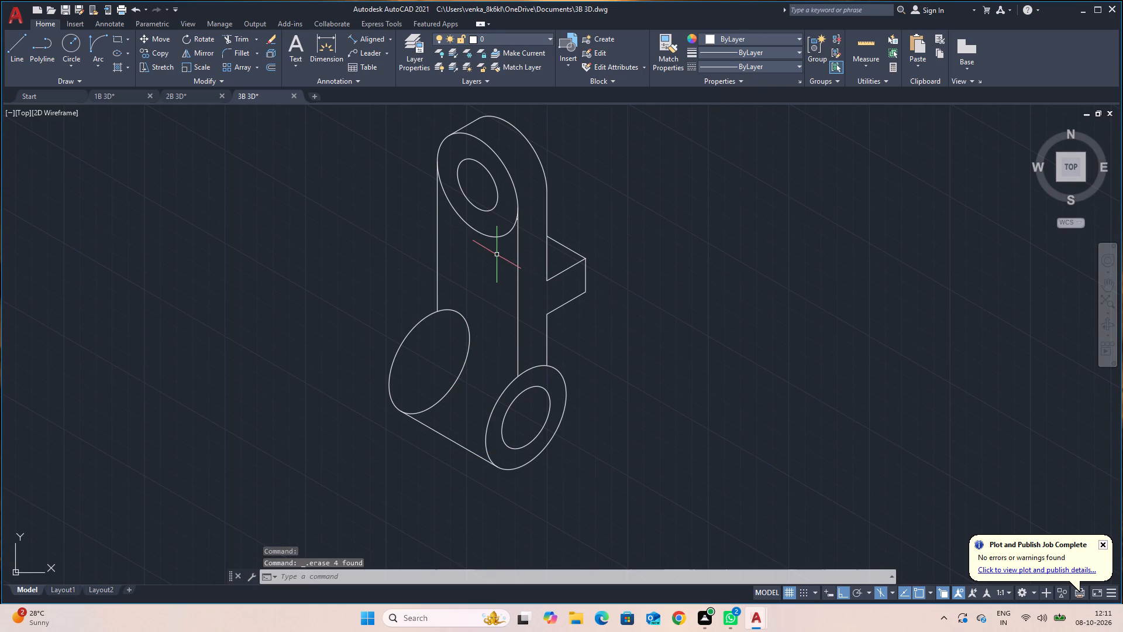
Draw a 6 long line along 150° starting 30 directly below the upper boss's centre.
key(l)
key(Return)
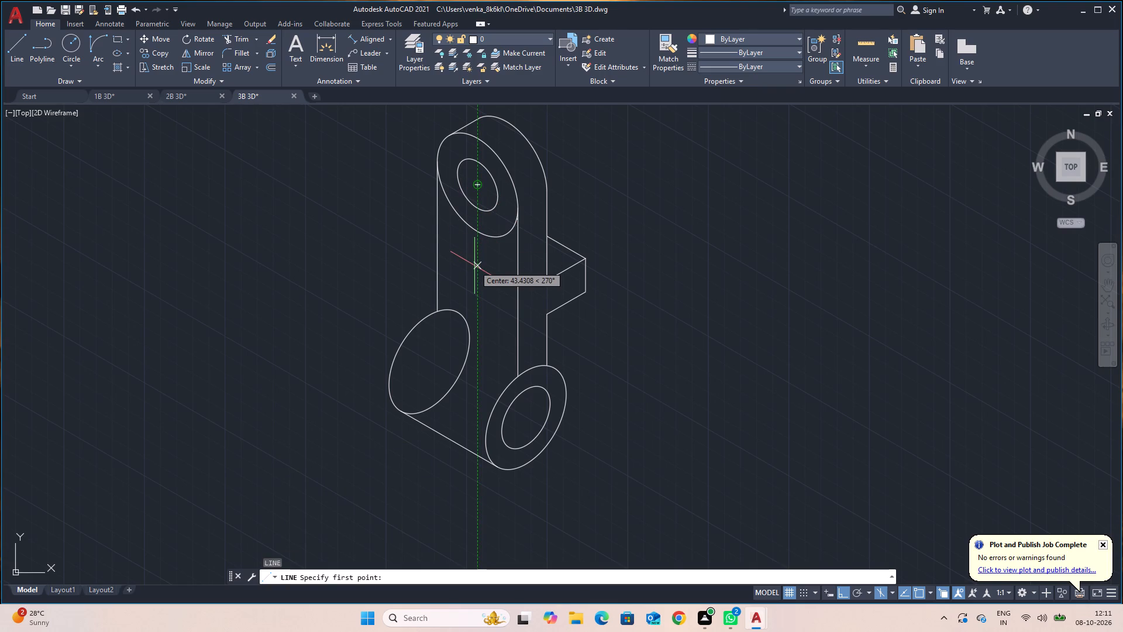
text(30)
key(Return)
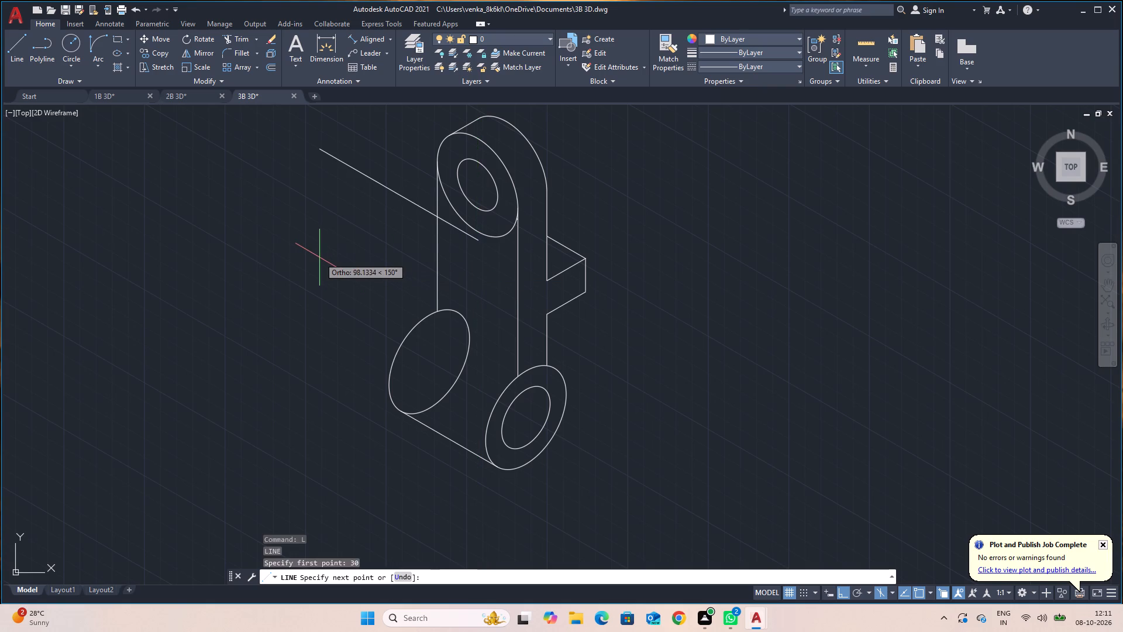
key(6)
key(Return)
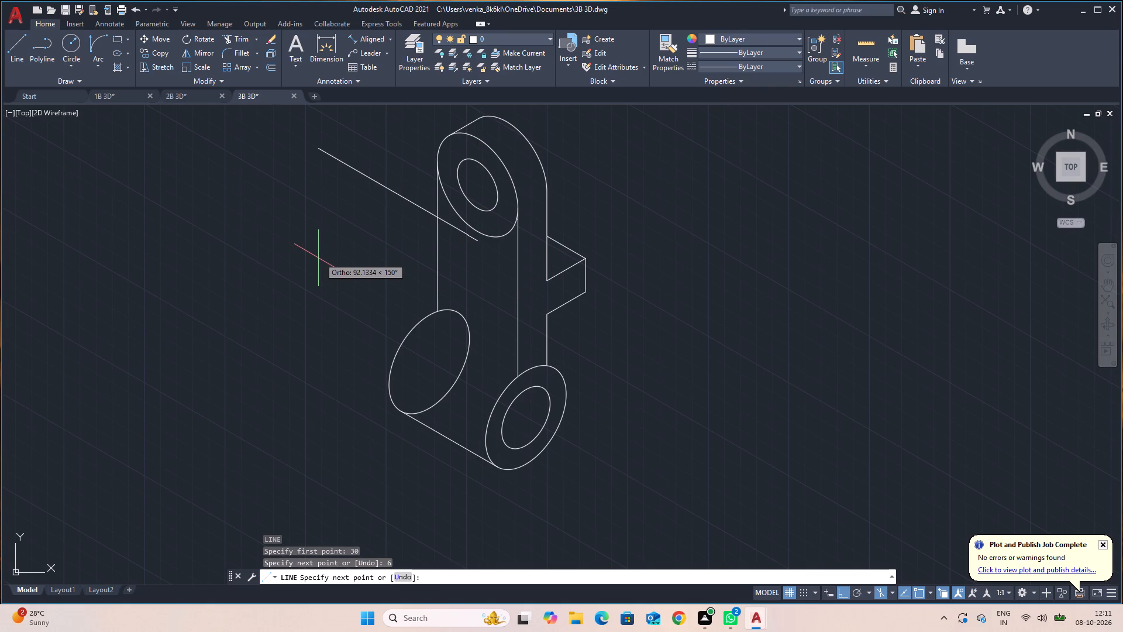
key(Escape)
Draw a 6 long line along 330° from the start point of the short line below the boss.
key(l)
key(Return)
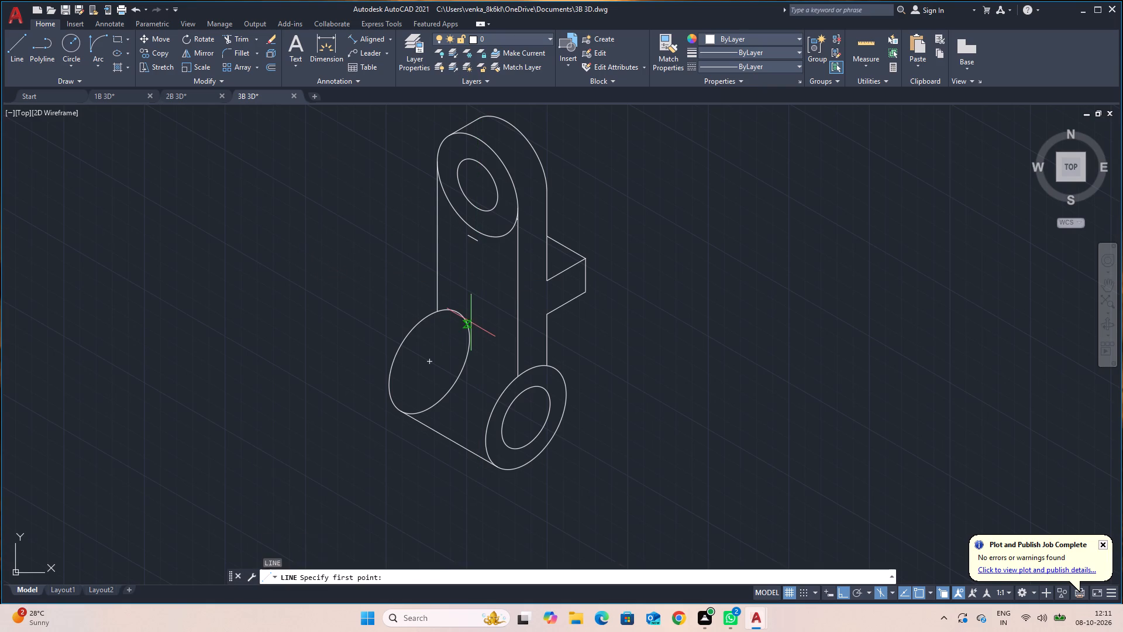
click(479, 243)
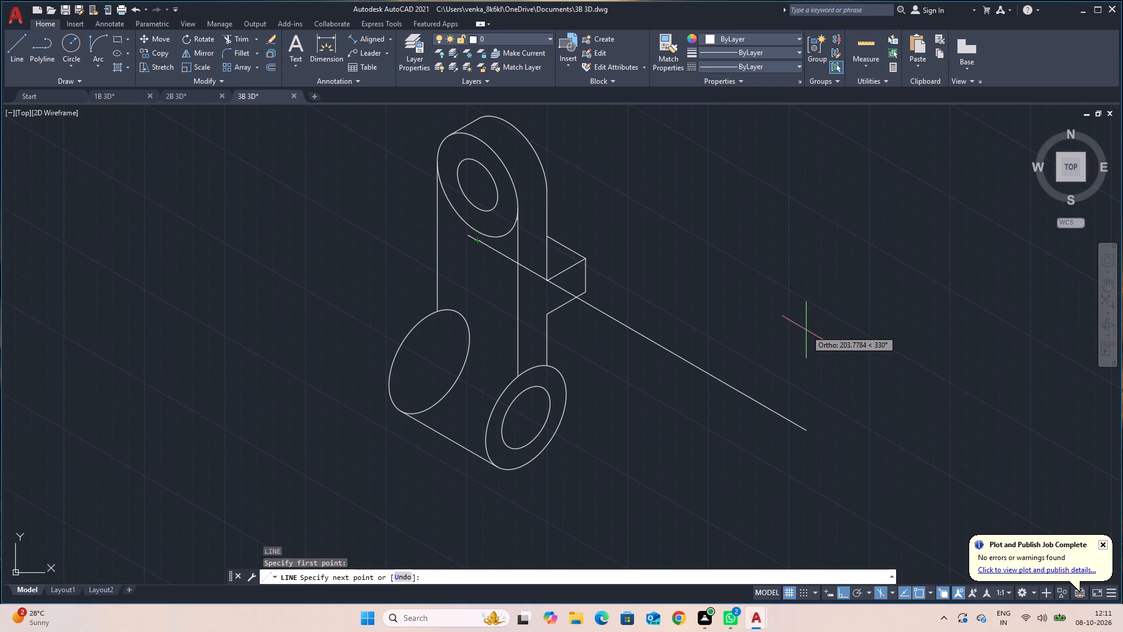
key(6)
key(Return)
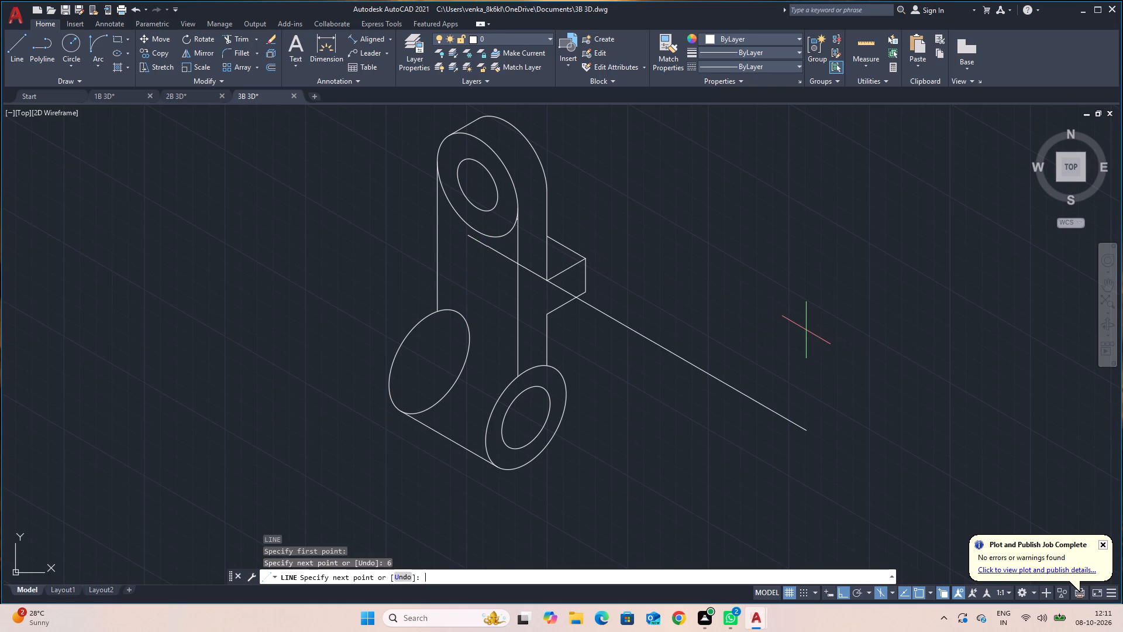
key(Escape)
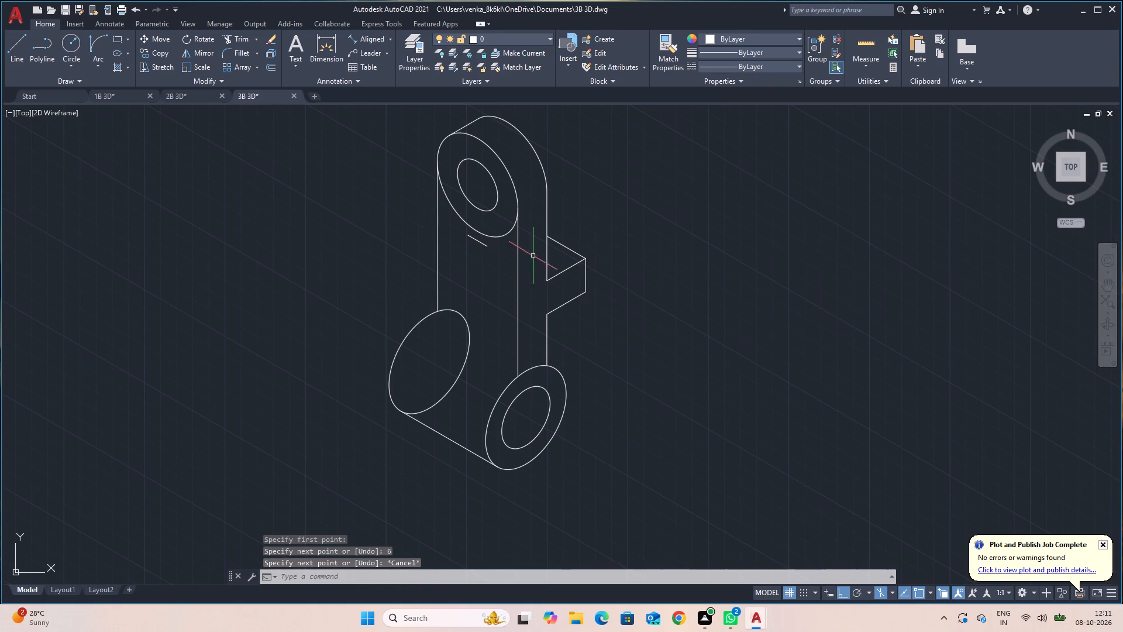
Join the two 6 long segments below the upper boss into one line.
click(473, 239)
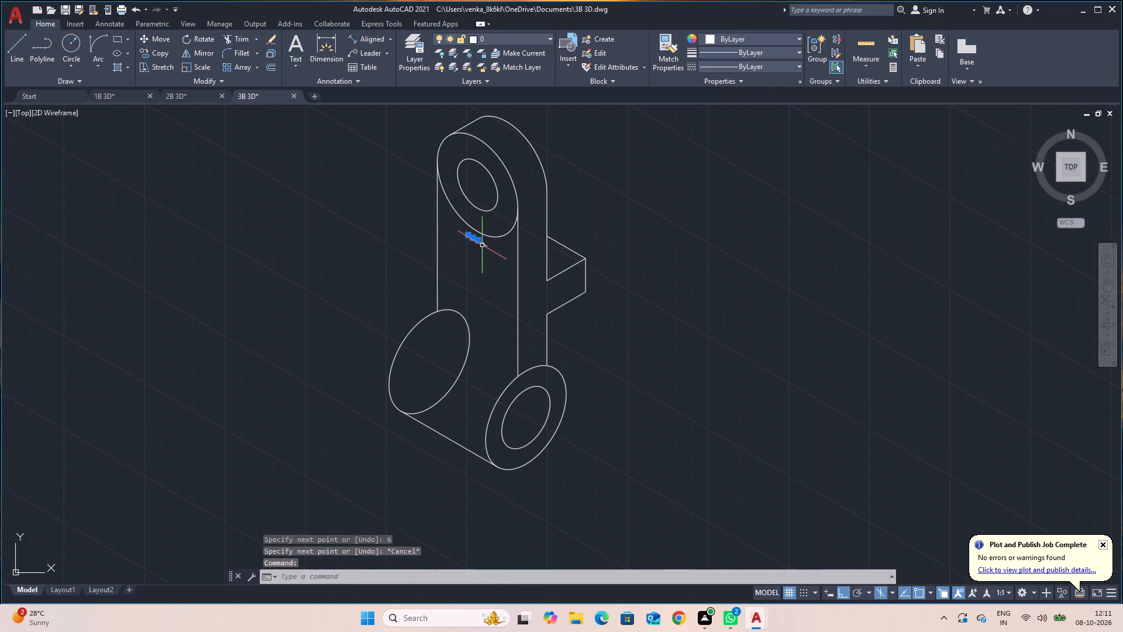
click(482, 245)
key(j)
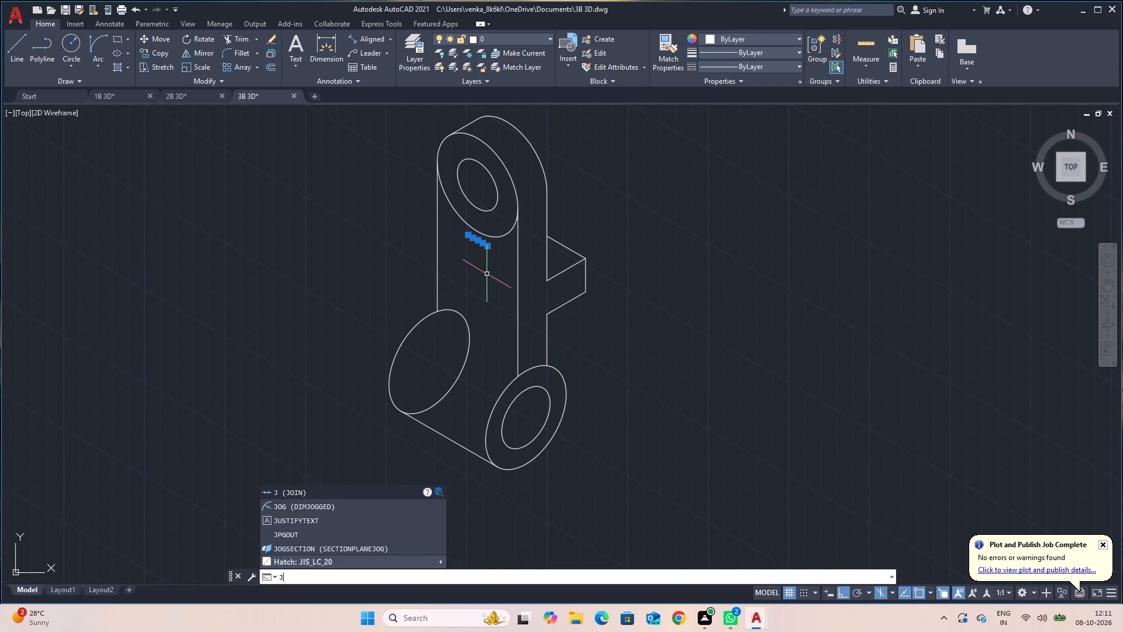
key(Return)
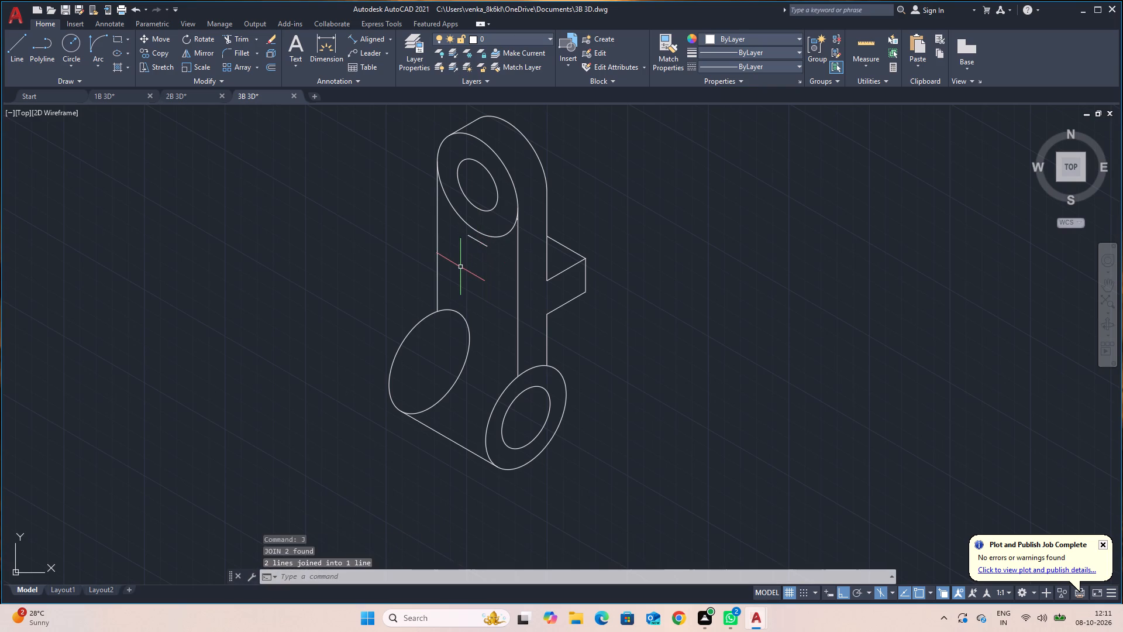
Draw a 55 long vertical line downward from the lower end of the joined line.
key(l)
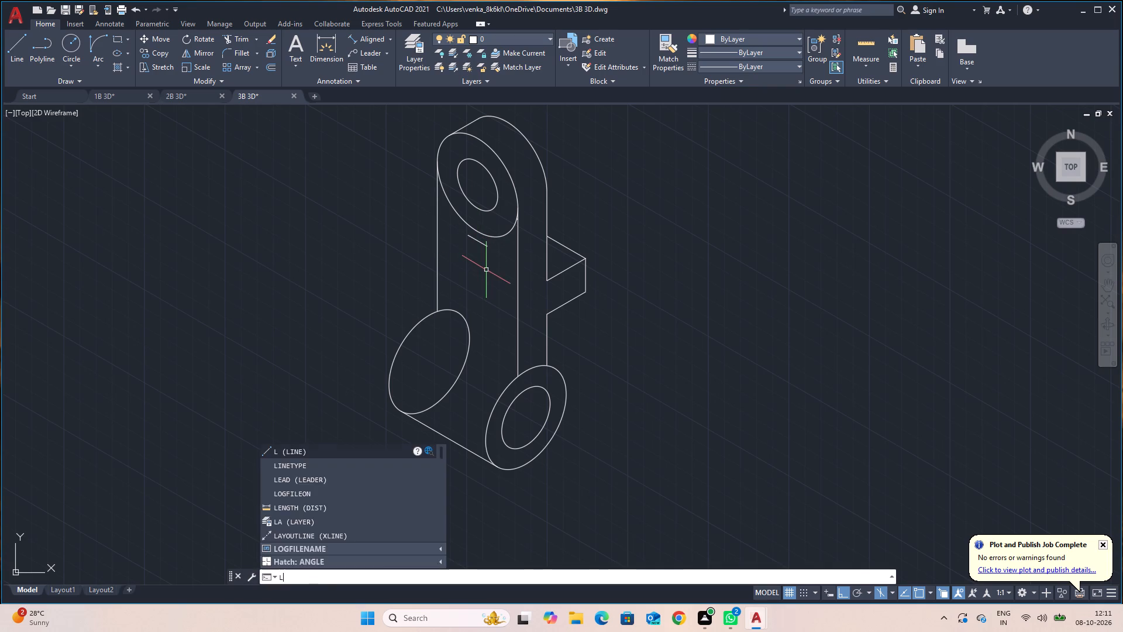
key(Return)
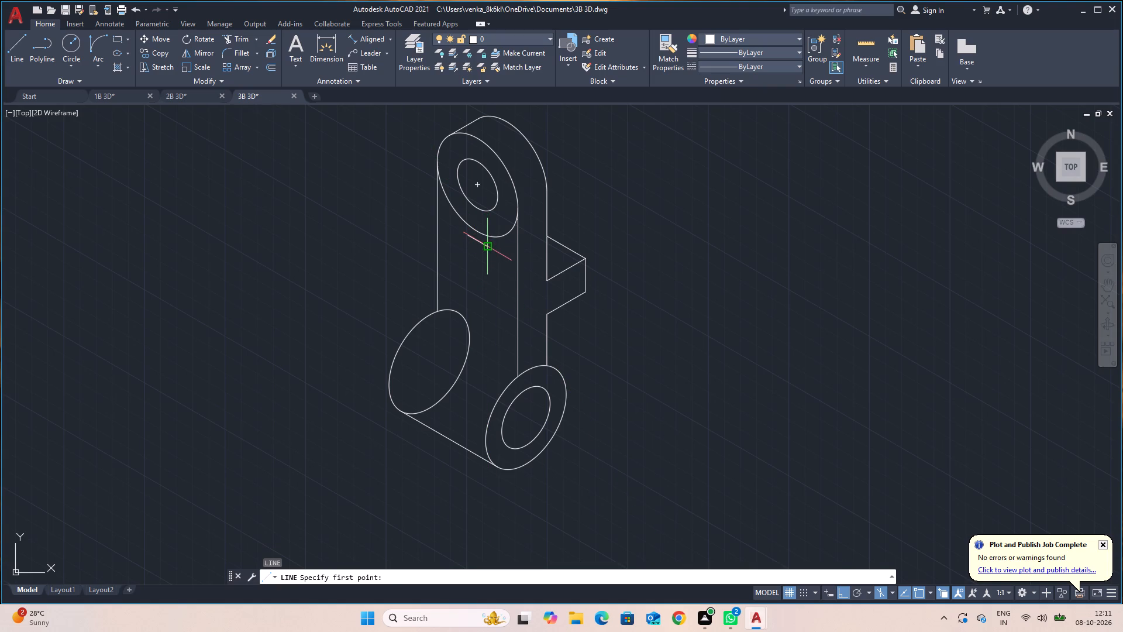
click(485, 245)
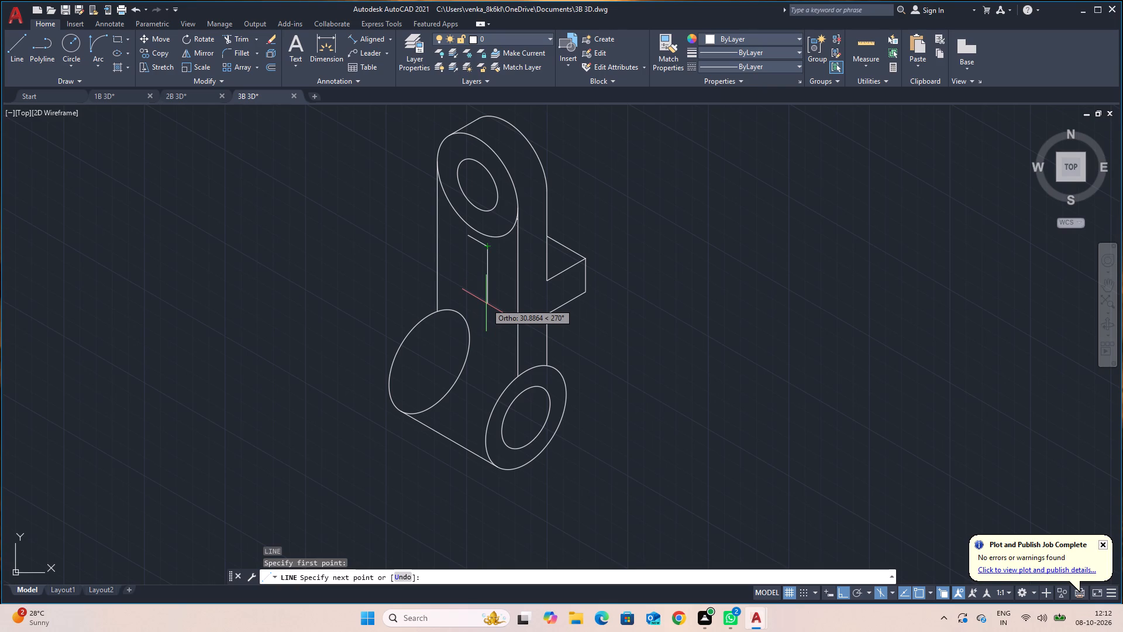
text(55)
key(Return)
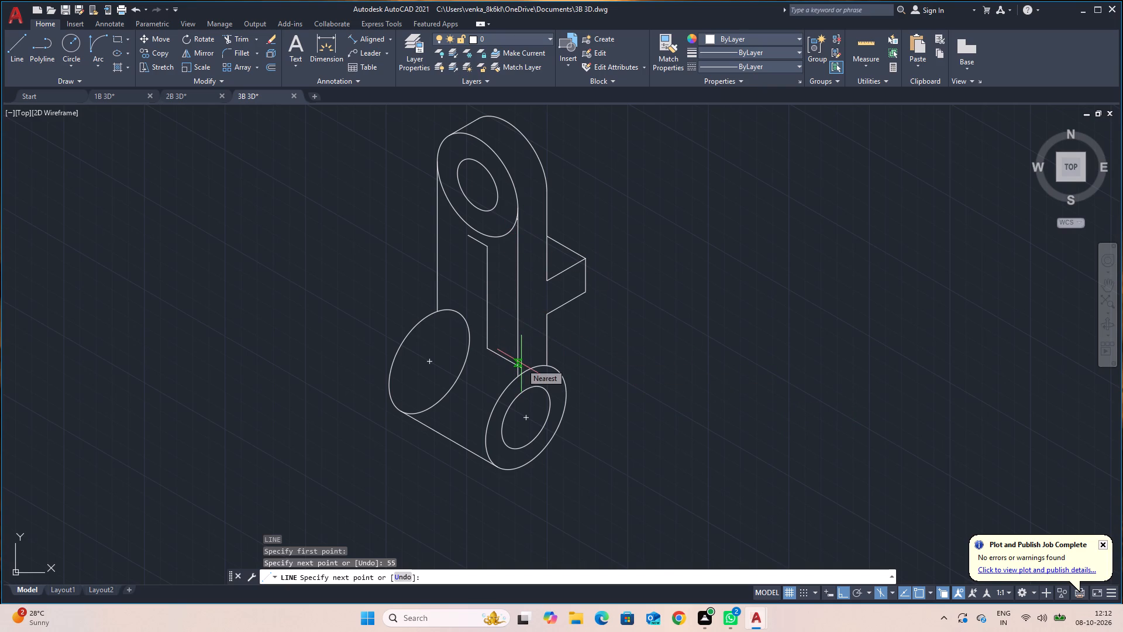
Continue from the lower end of the 55 long line along 330° to beyond the lower cylinder's front ellipse.
click(541, 341)
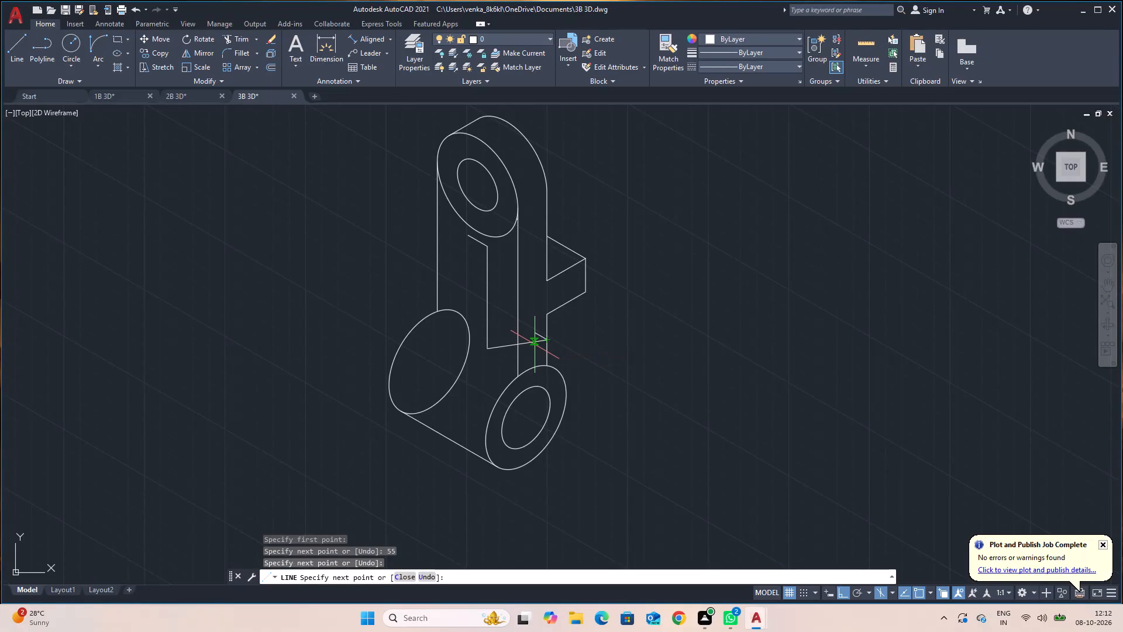
key(ctrl+z)
click(646, 389)
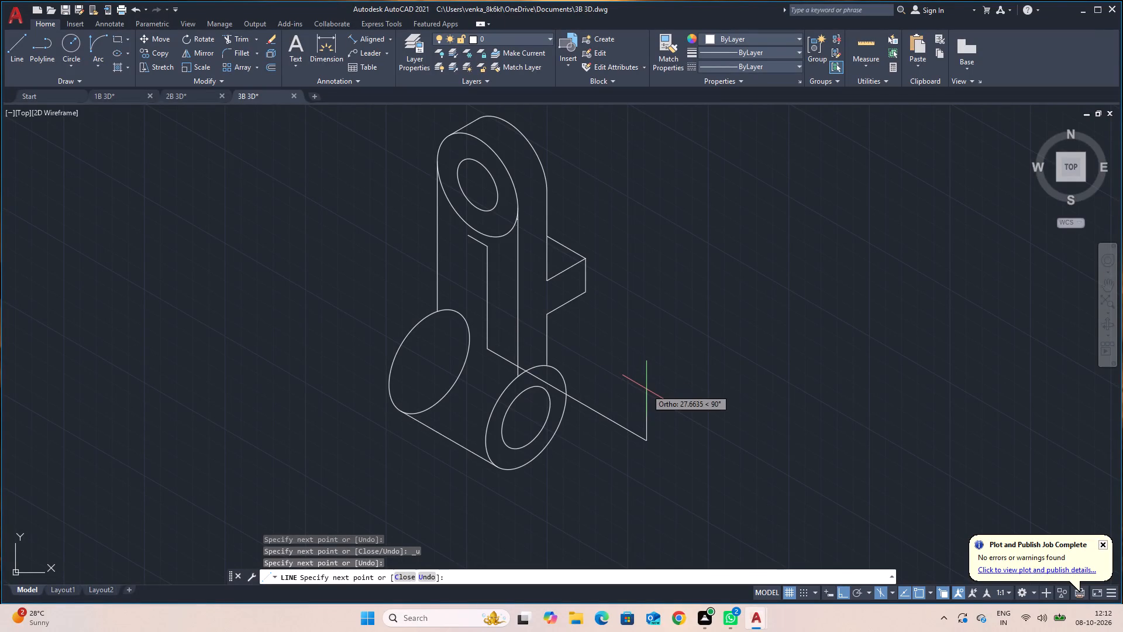
key(Escape)
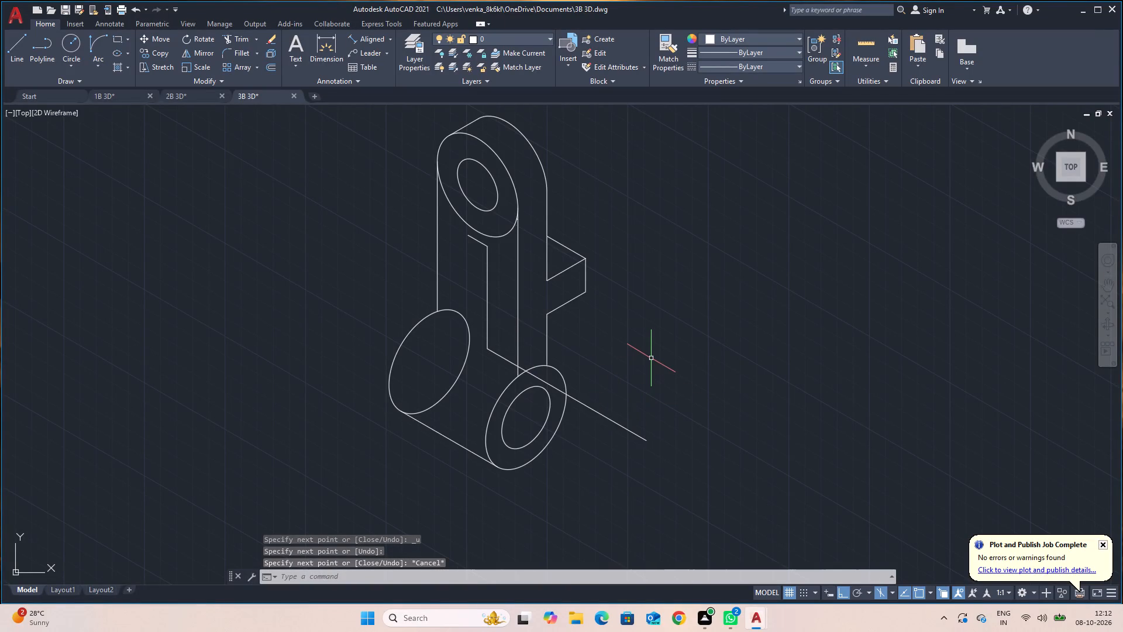
Trim the 330° line back to the front vertical edge of the arm.
text(TR)
key(Return)
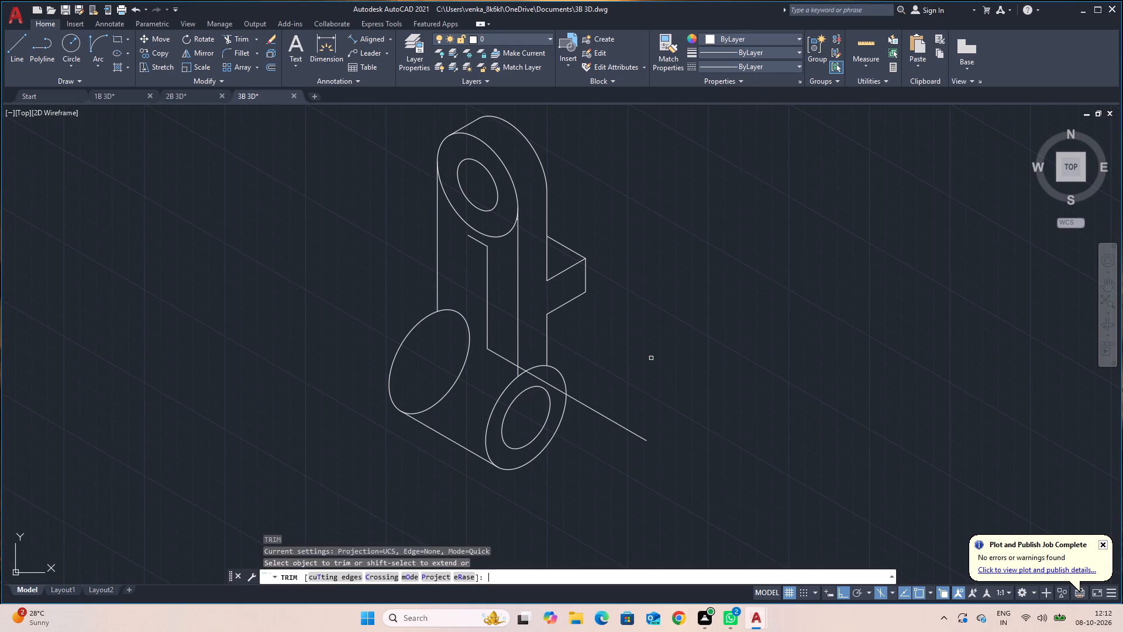
click(578, 403)
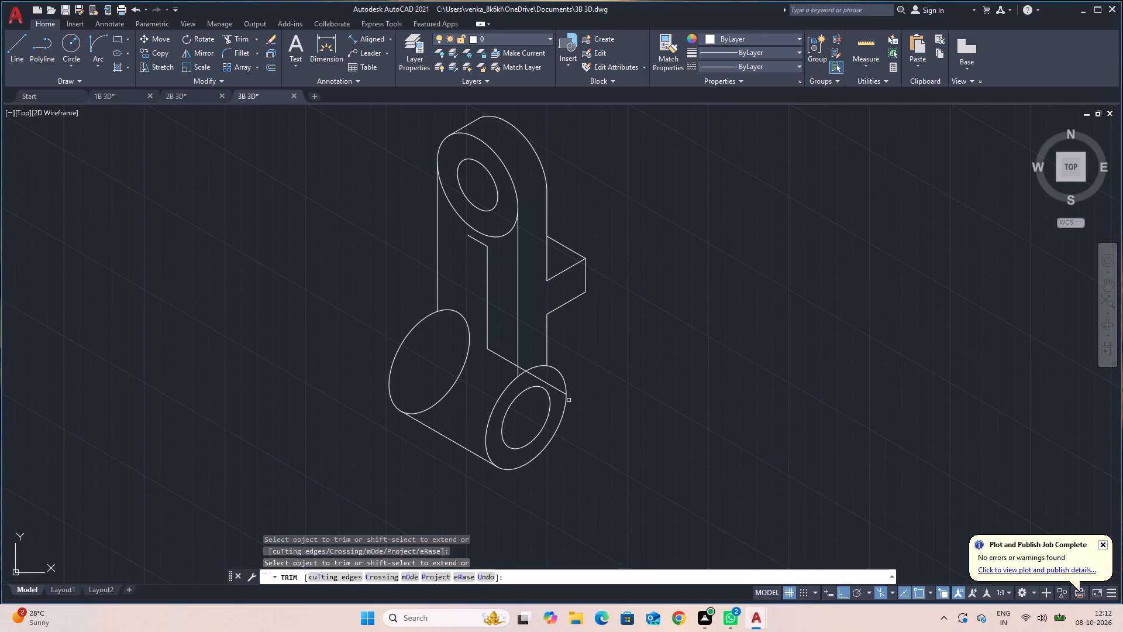
click(553, 386)
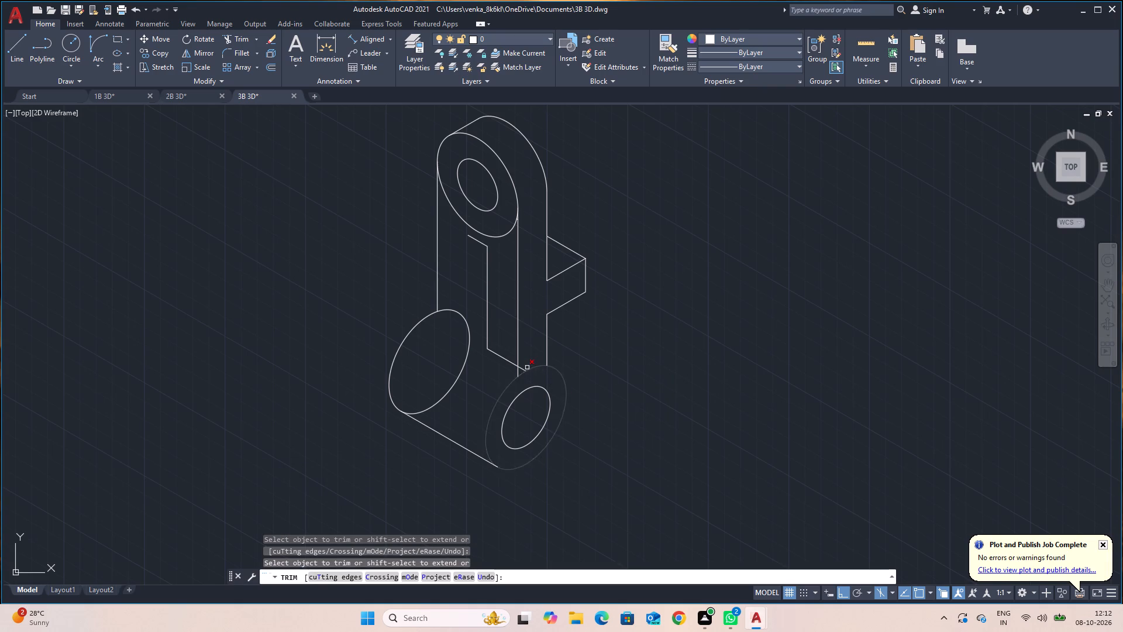
click(522, 368)
key(Escape)
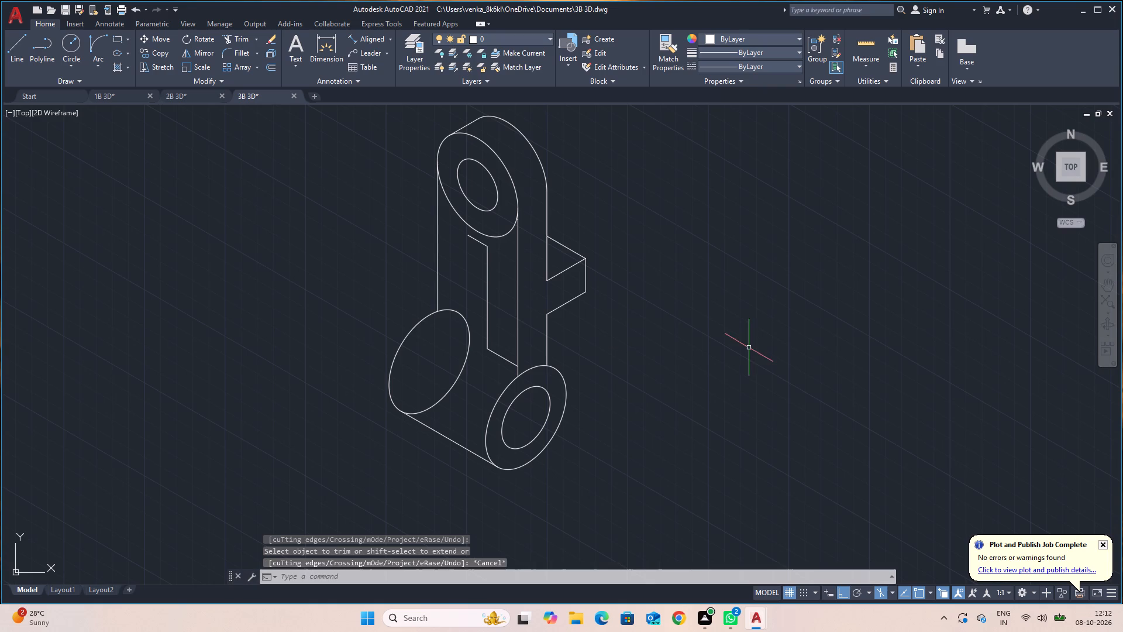
Copy the lower cylinder's front outer ellipse from its centre along 150° to the point directly below the rib's vertical line.
click(497, 401)
text(CO)
key(Return)
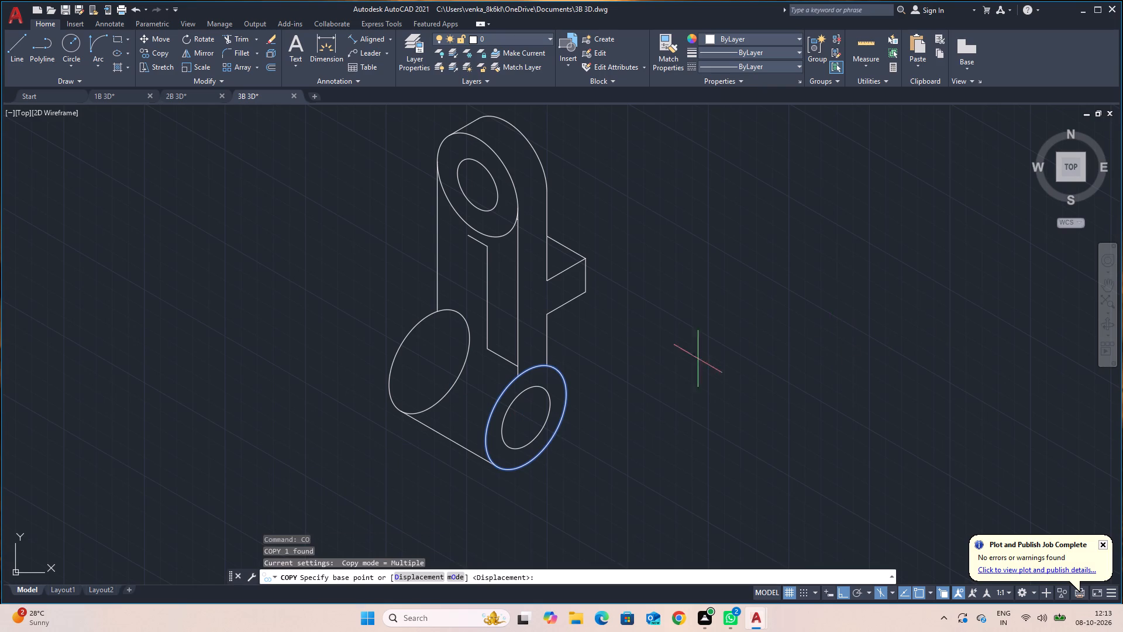
click(526, 418)
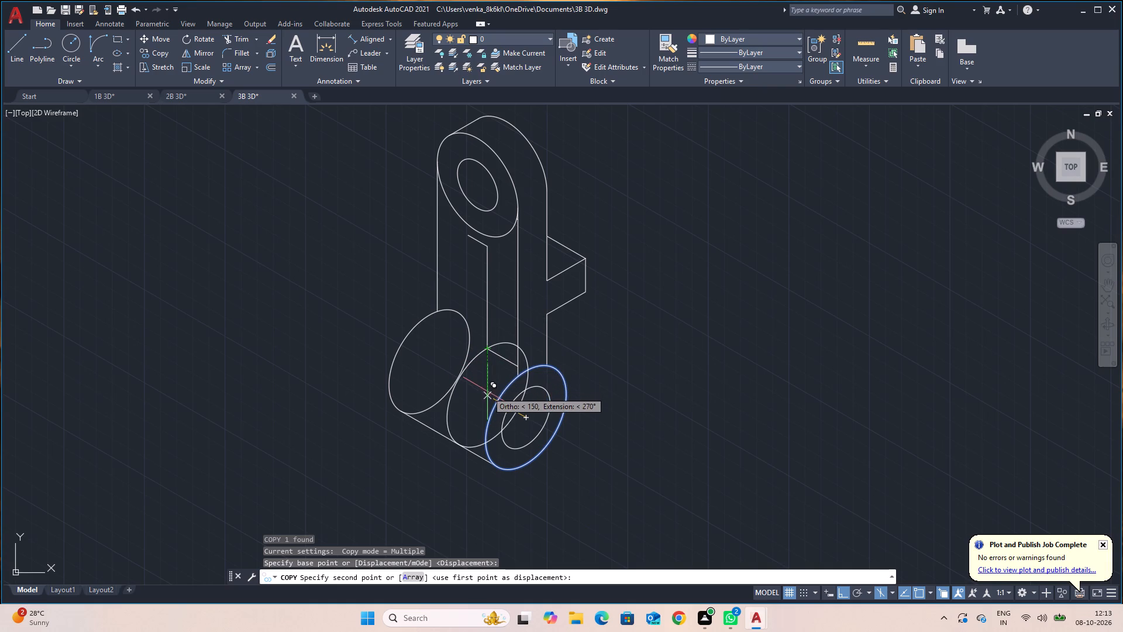
click(488, 396)
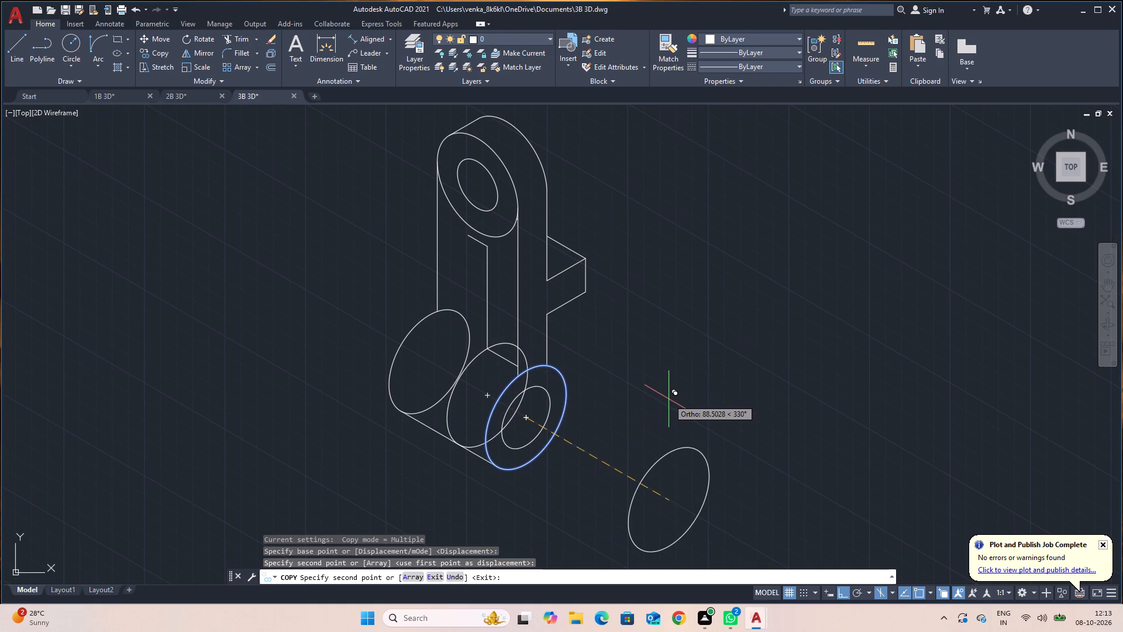
key(Escape)
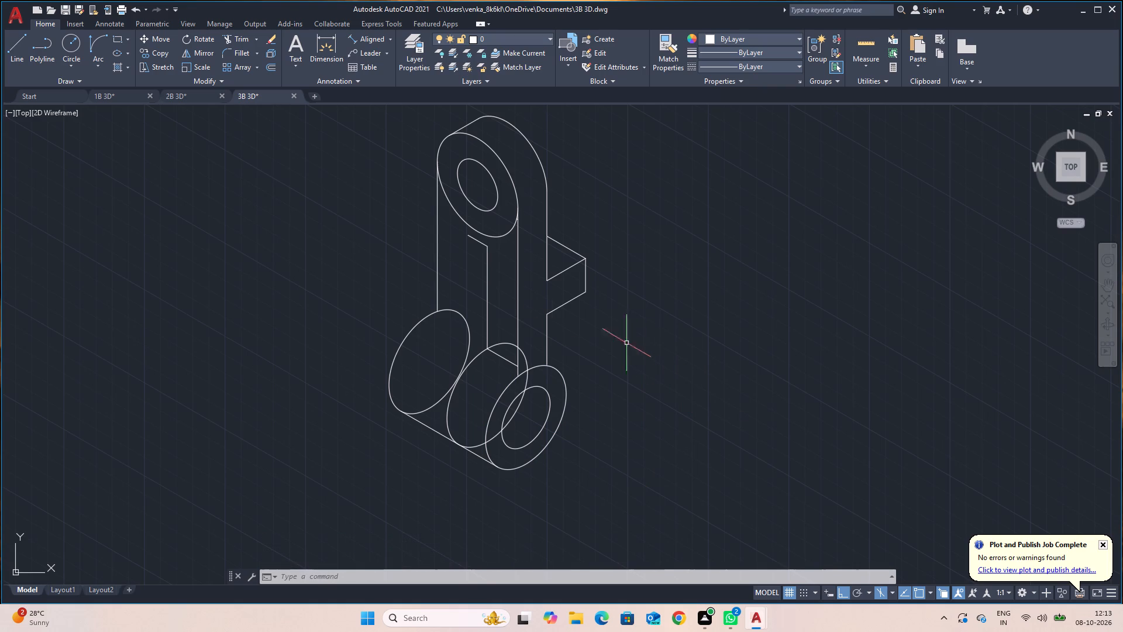
Draw the rib's sloping face from the short top line's lower end to the copied ellipse's quadrant, 12 along 150°, and up to the line's other end.
key(l)
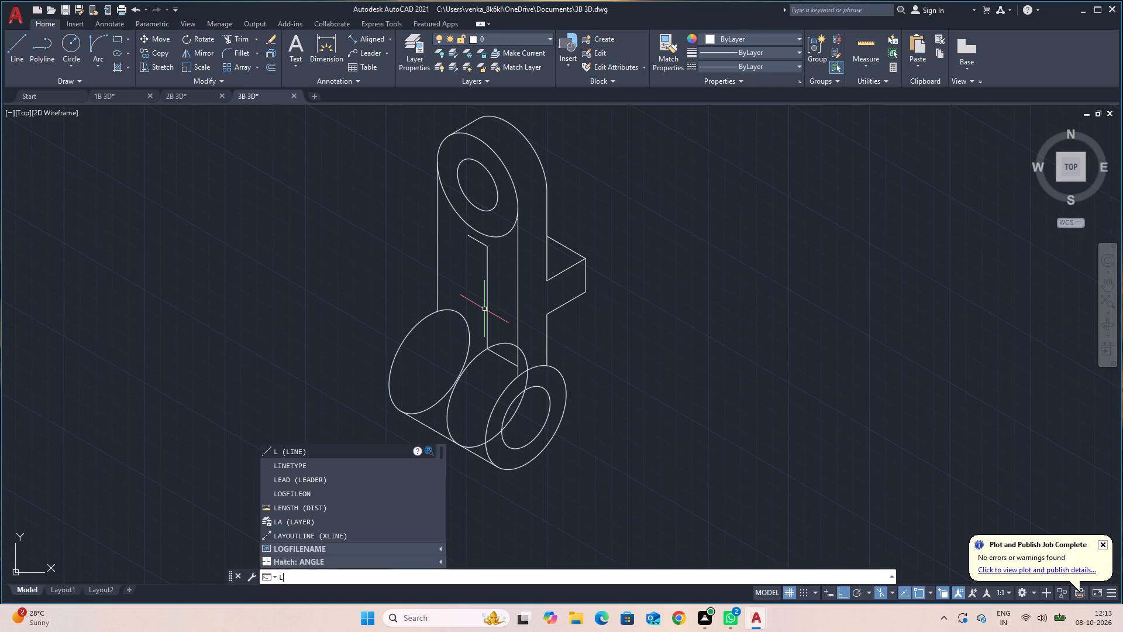
key(Return)
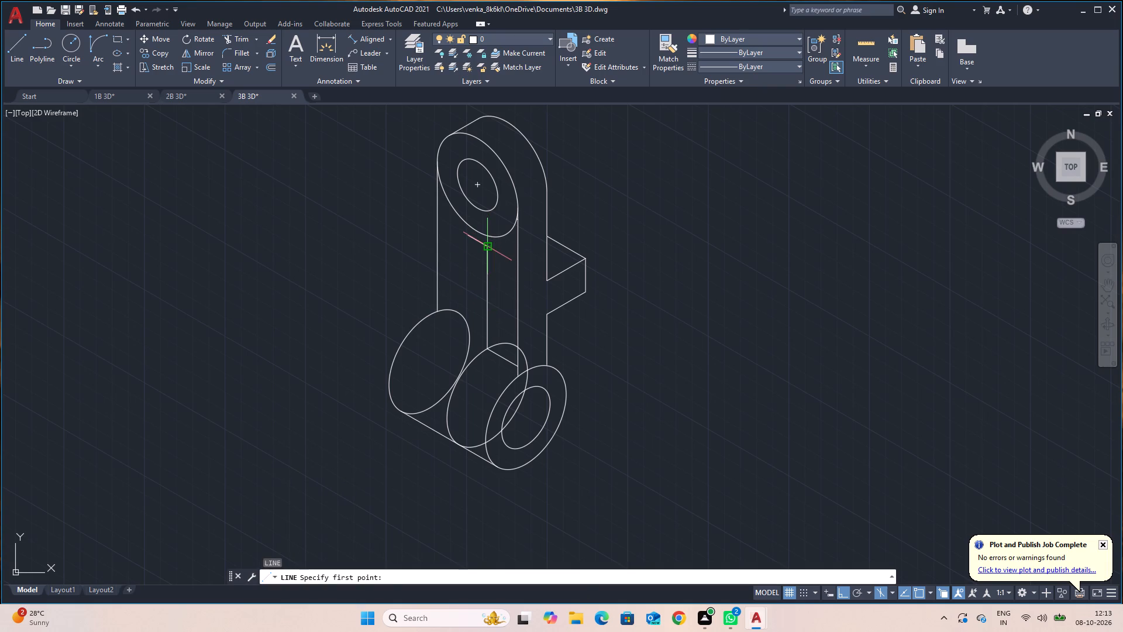
click(488, 248)
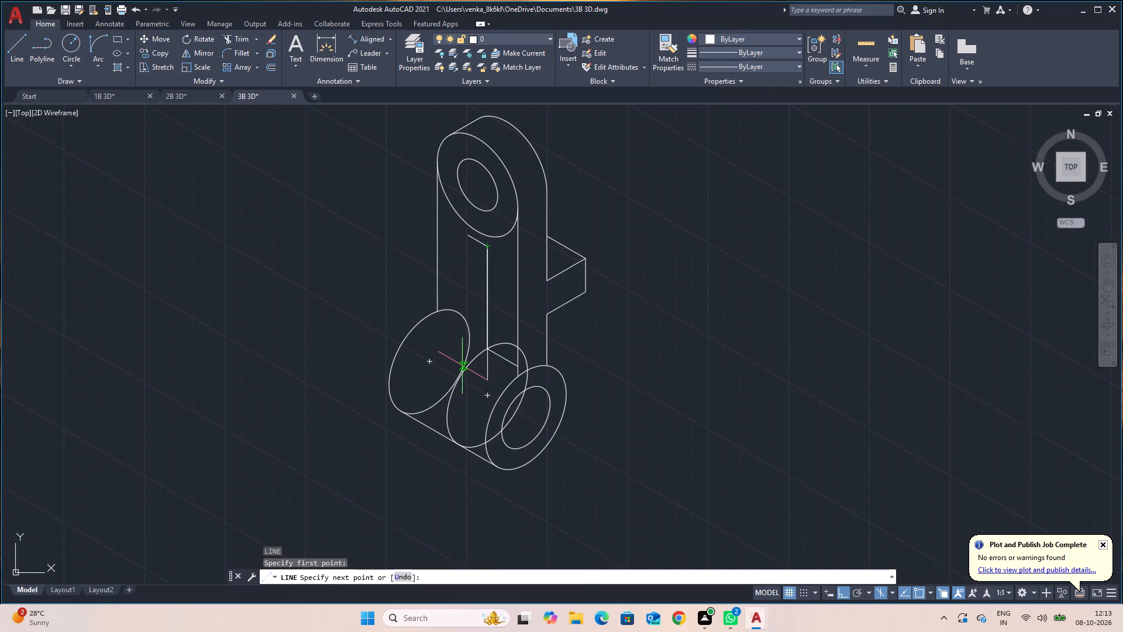
shift+right_click(462, 366)
click(494, 241)
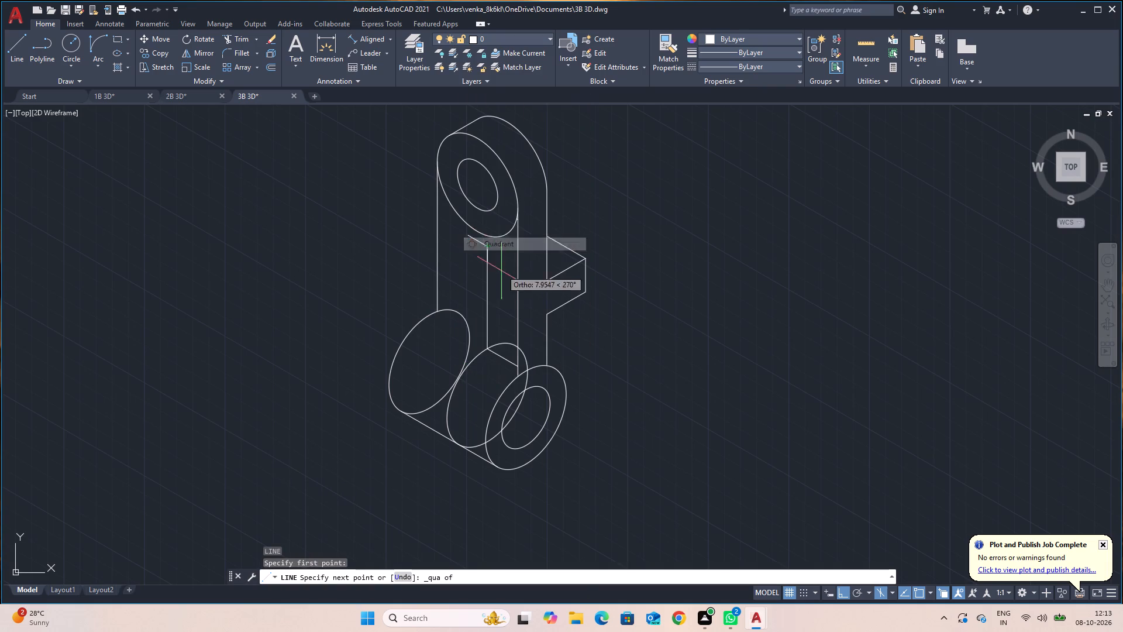
click(461, 380)
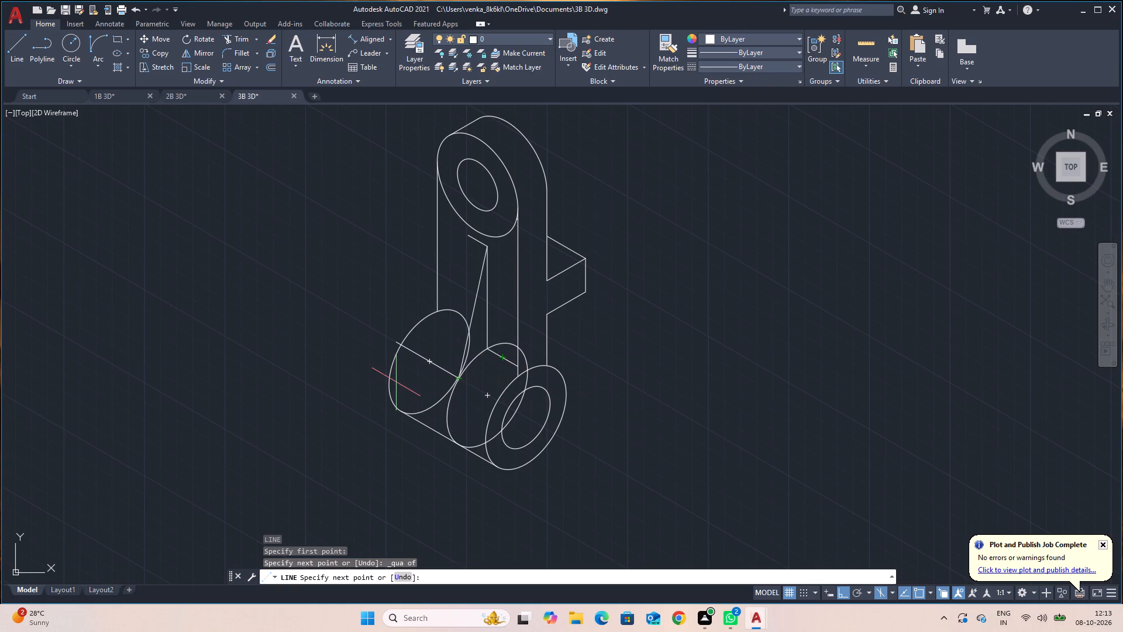
text(12)
key(Return)
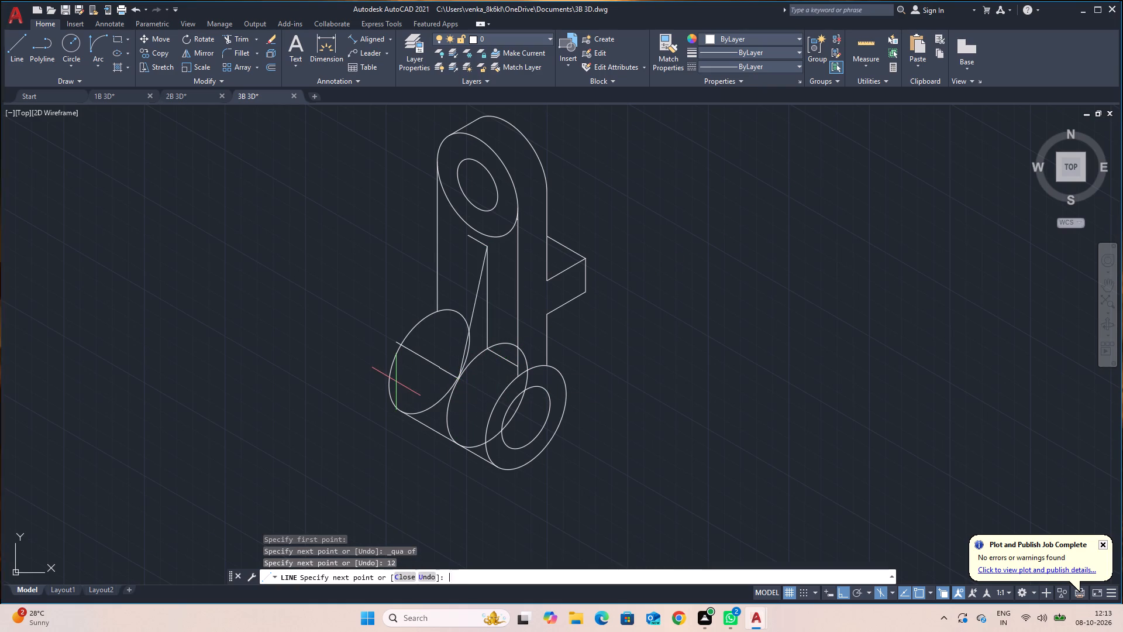
click(465, 236)
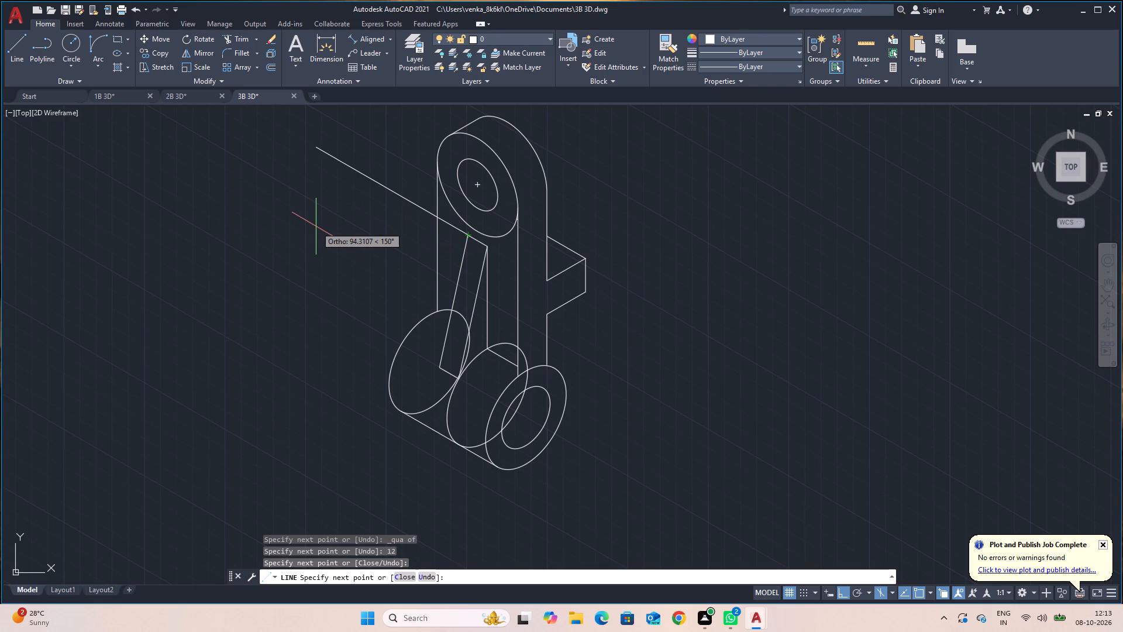
key(Escape)
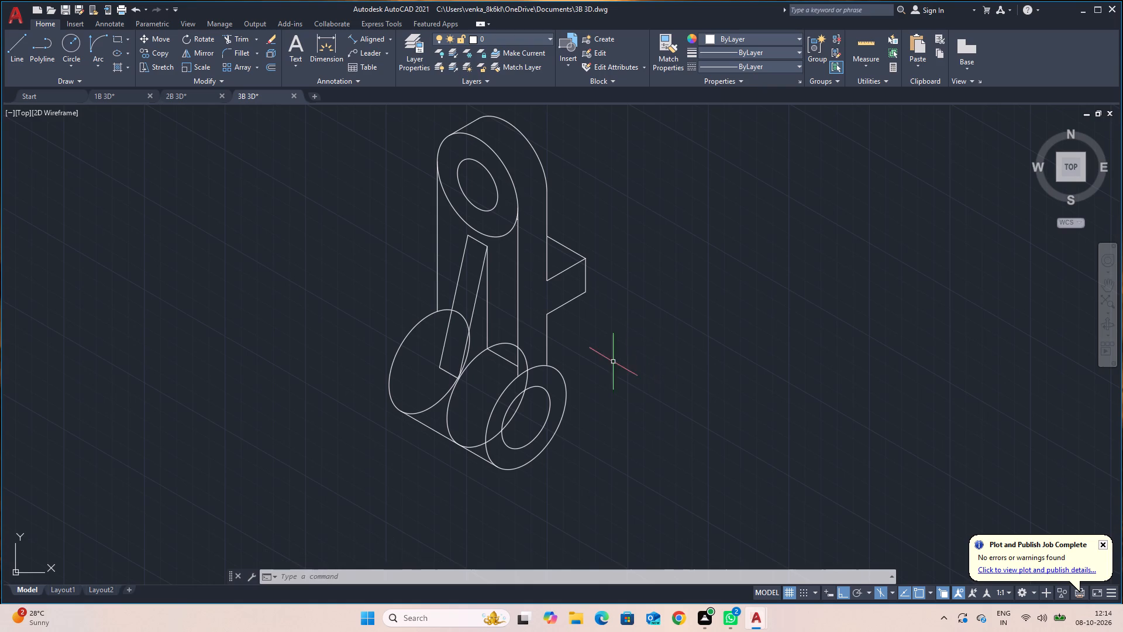
Trim the lower cylinder's rear ellipse, keeping only its outer arc from the arm's rear vertical edge to the bottom tangent line.
text(TR)
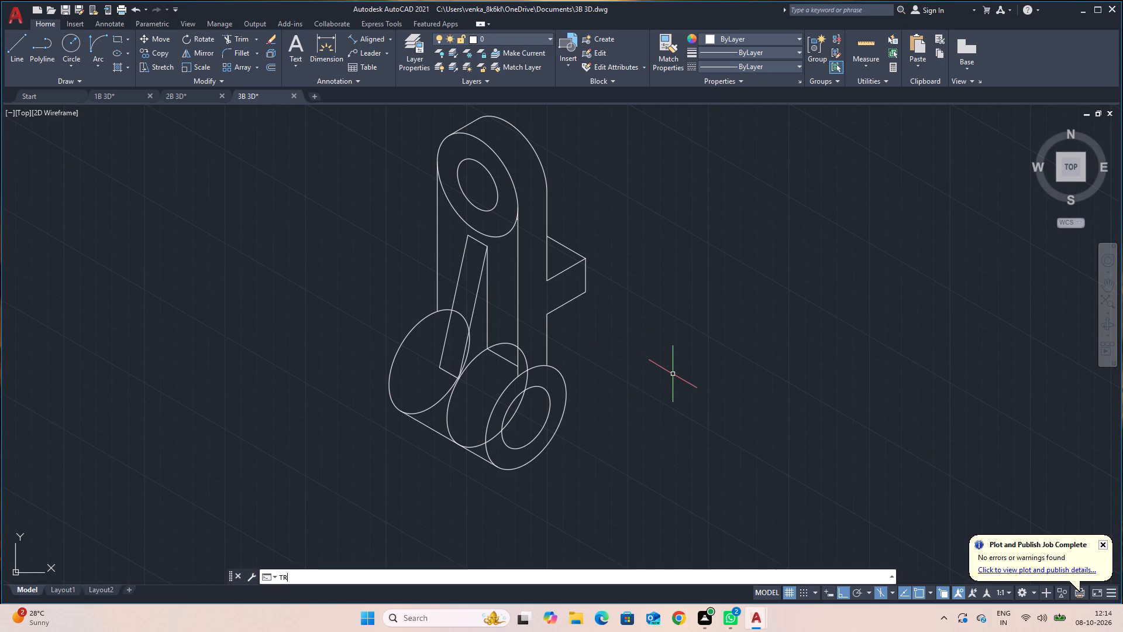
key(Return)
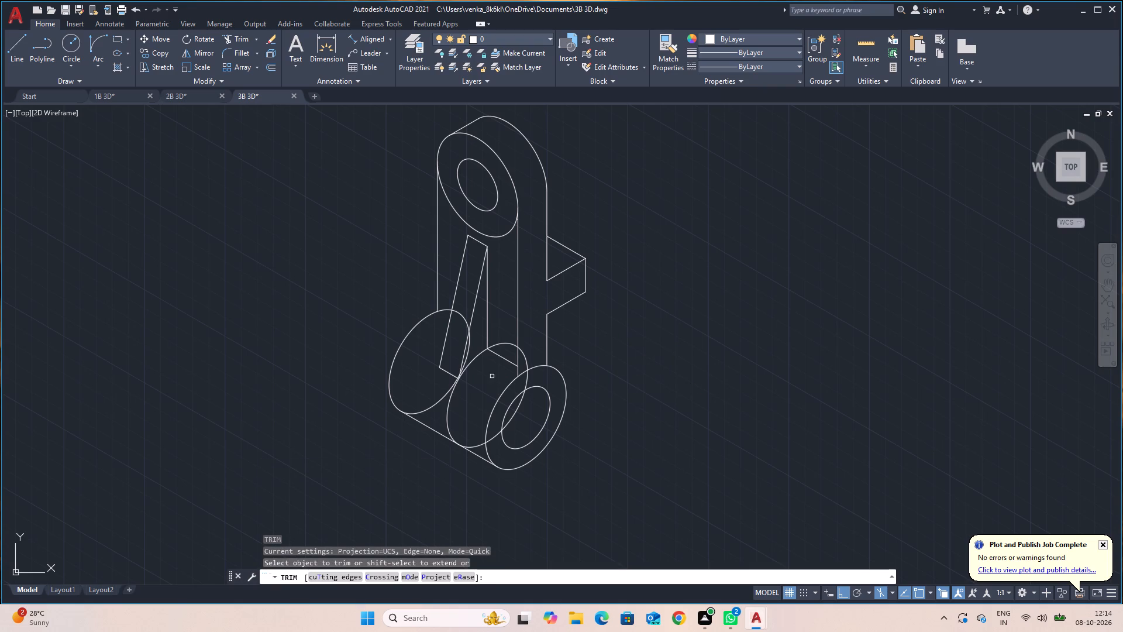
click(463, 314)
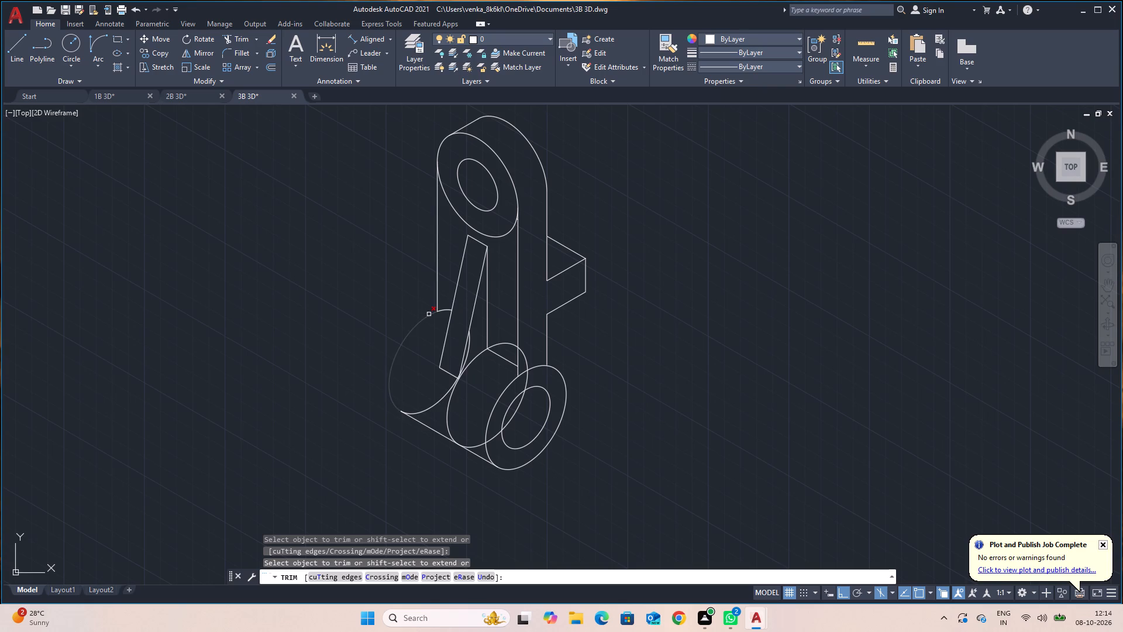
click(444, 310)
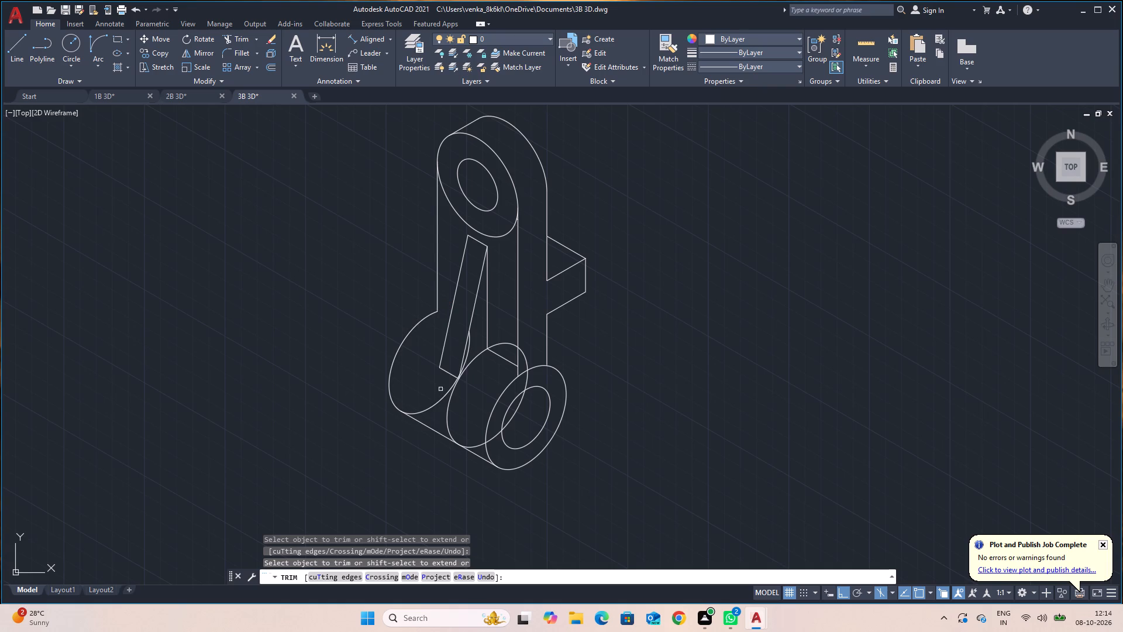
click(429, 406)
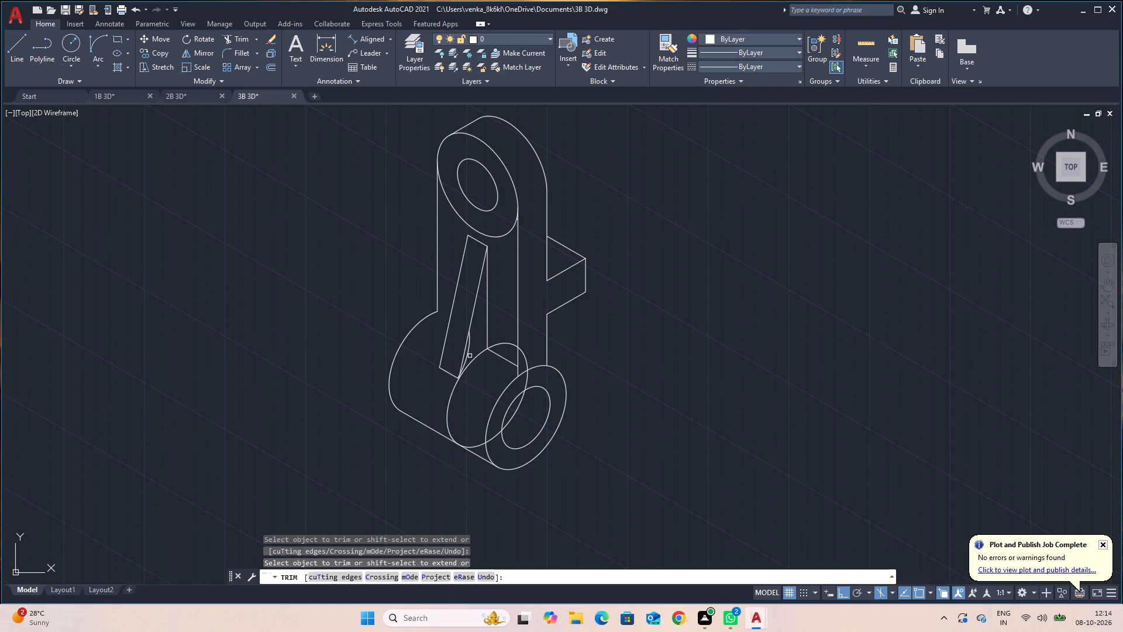
click(467, 352)
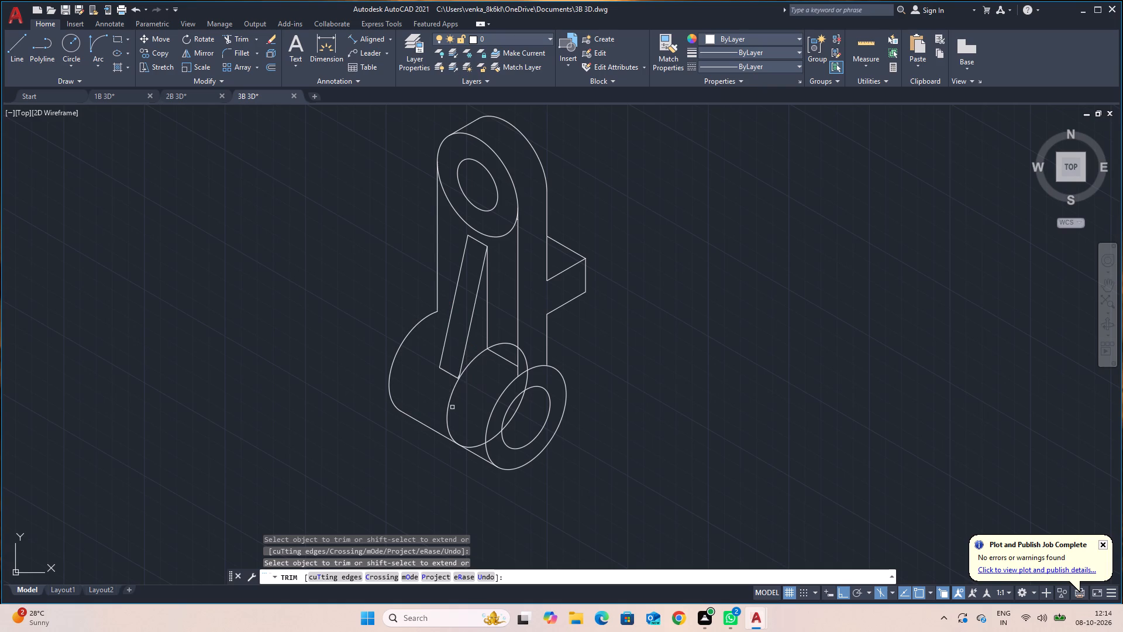
Trim the copied middle ellipse to the arc joining the rib's foot to its vertical line, and trim the arm's front edge below the 330° line.
click(447, 413)
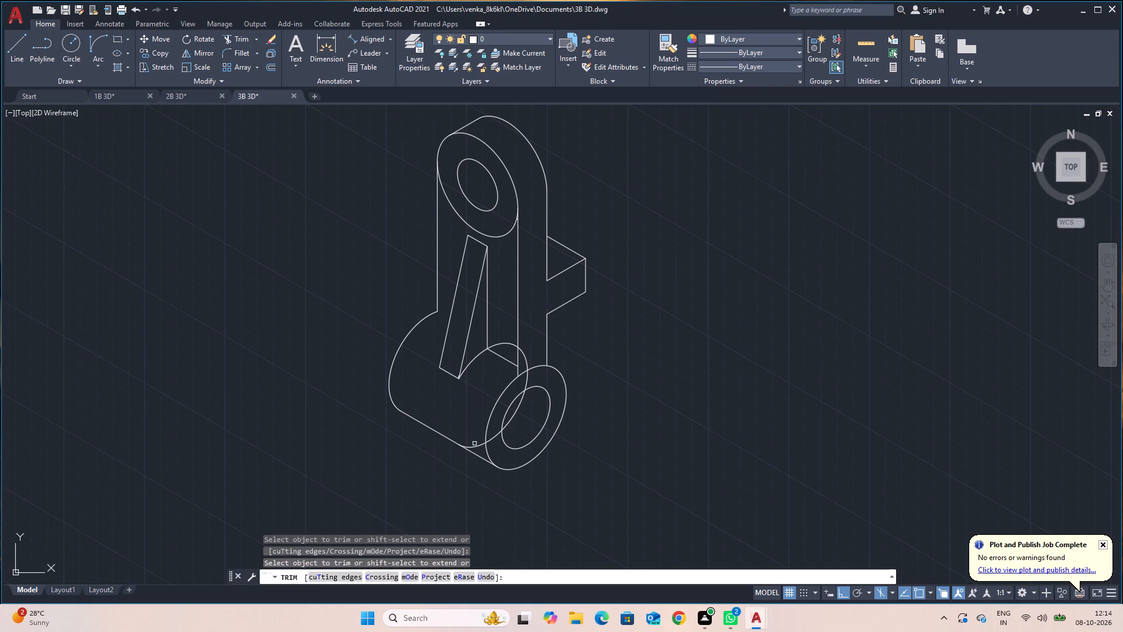
click(476, 446)
click(493, 435)
click(511, 418)
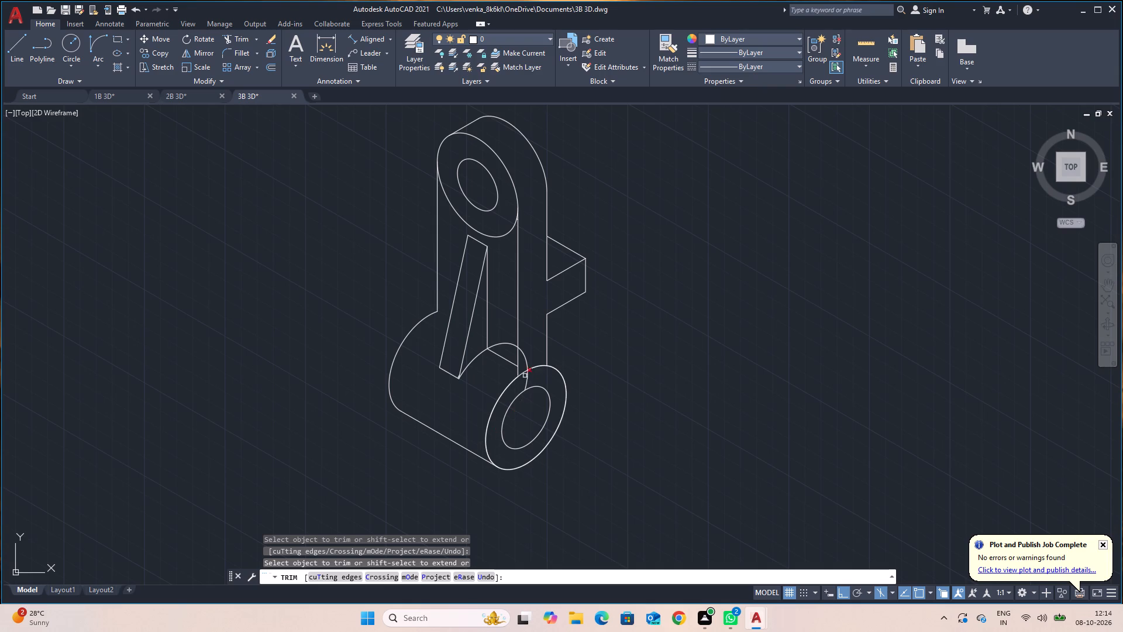
click(529, 386)
click(528, 380)
click(526, 359)
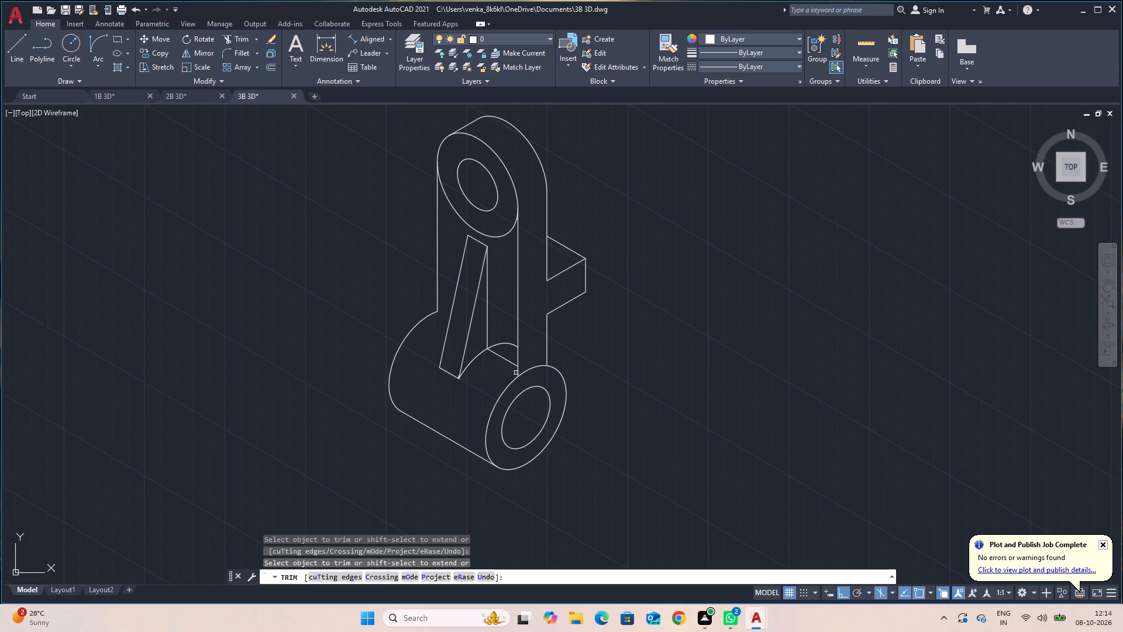
click(518, 370)
click(501, 345)
key(Escape)
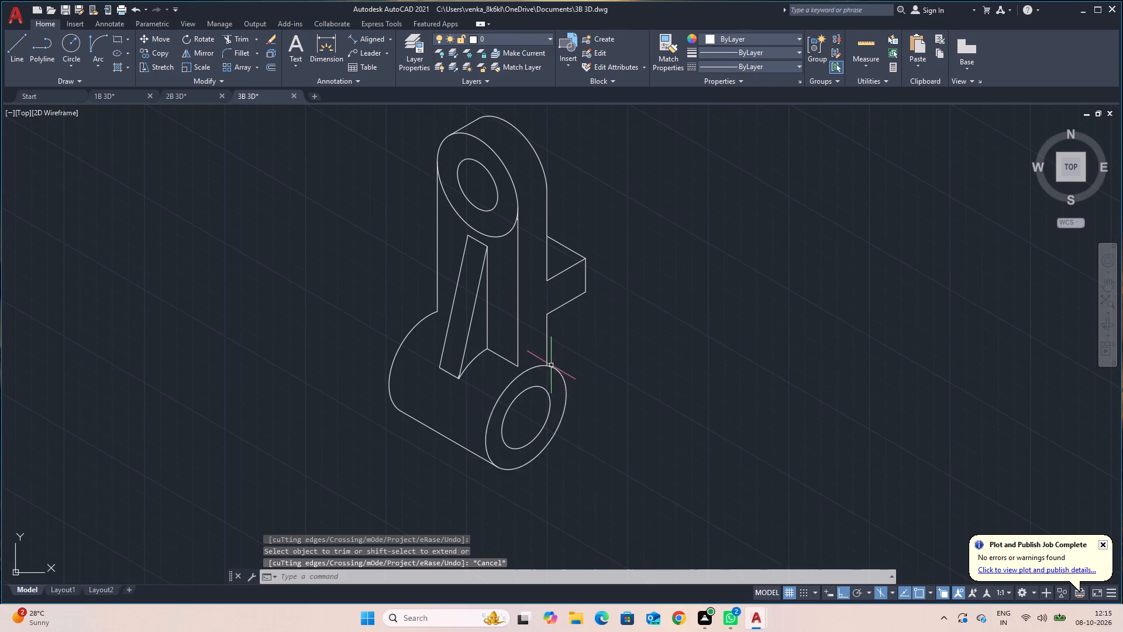
Copy the cylinder's front outer ellipse from its centre along 150° to the point directly below the arm's front vertical edge.
click(536, 366)
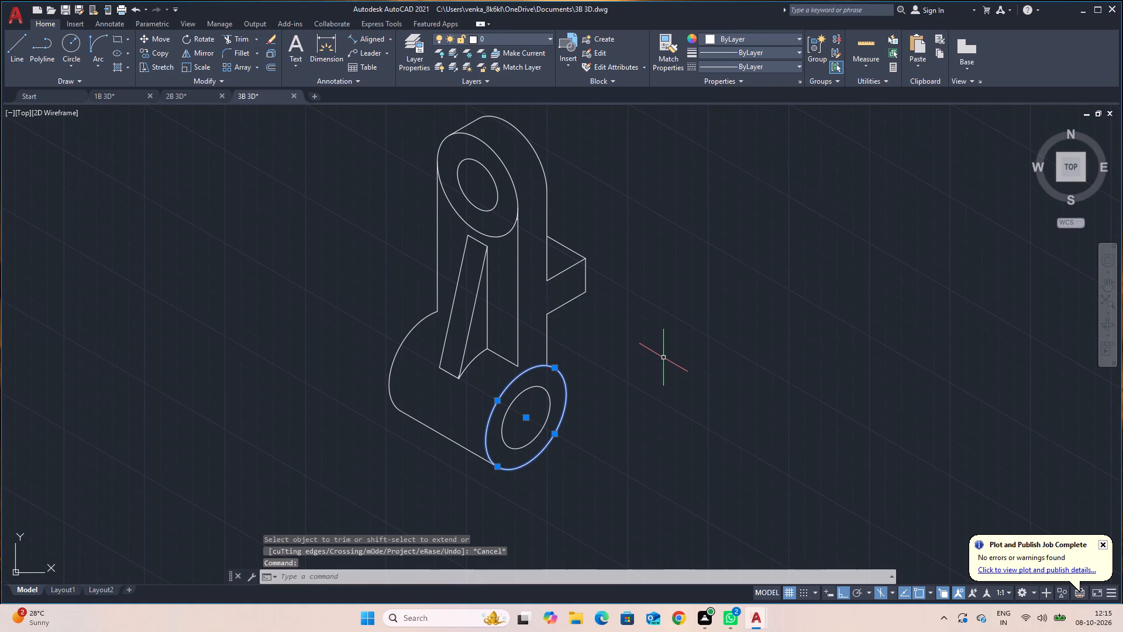
key(c)
key(o)
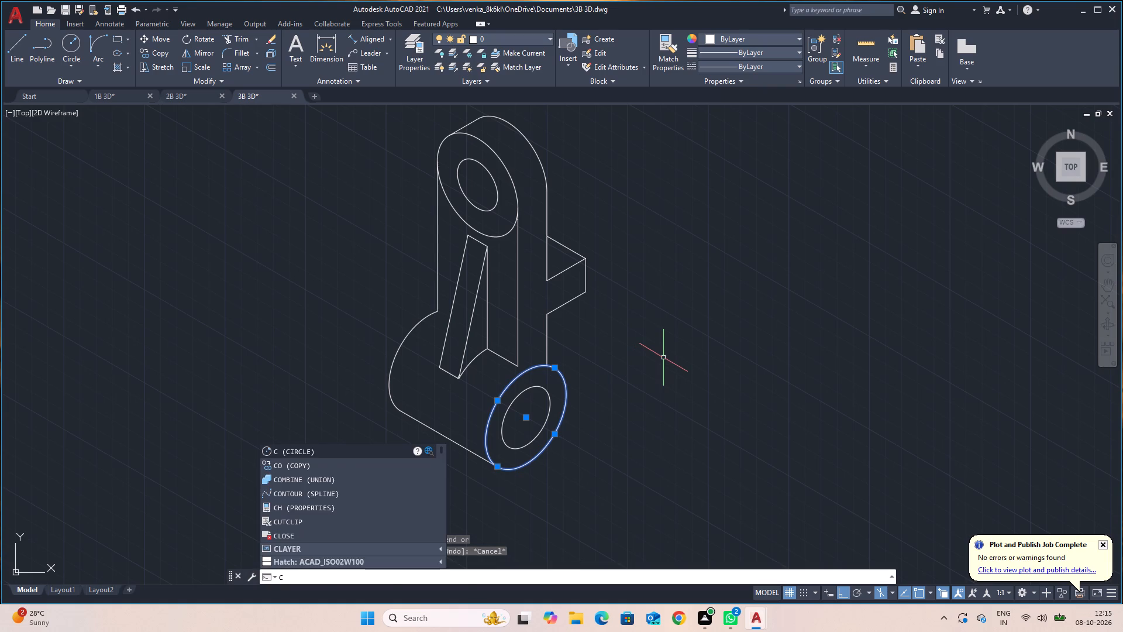
key(Return)
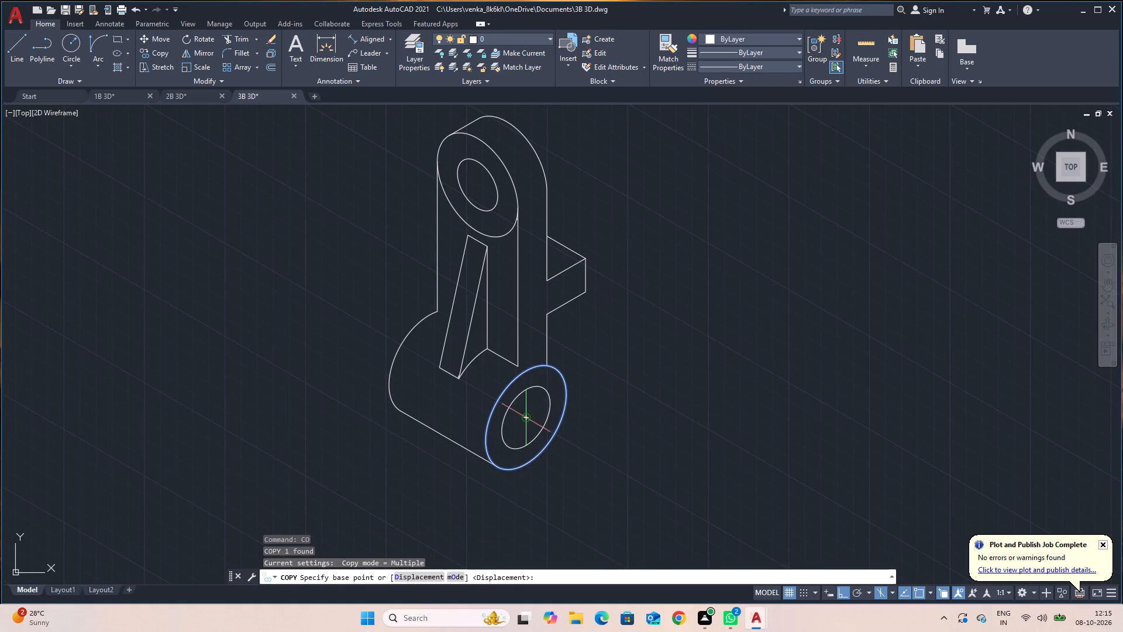
click(526, 416)
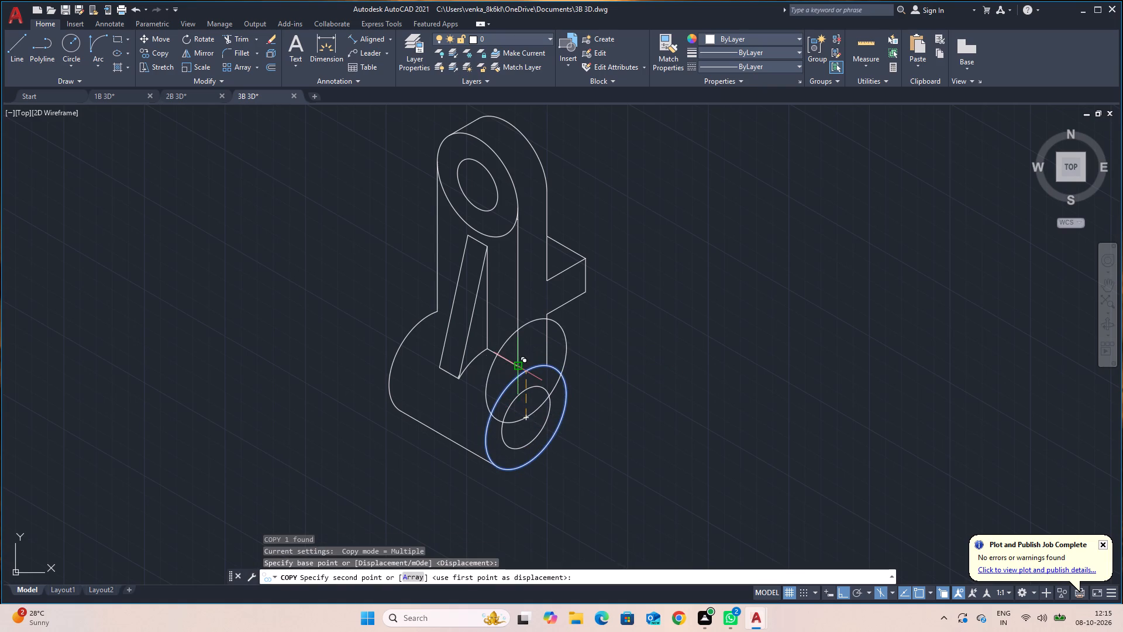
click(518, 413)
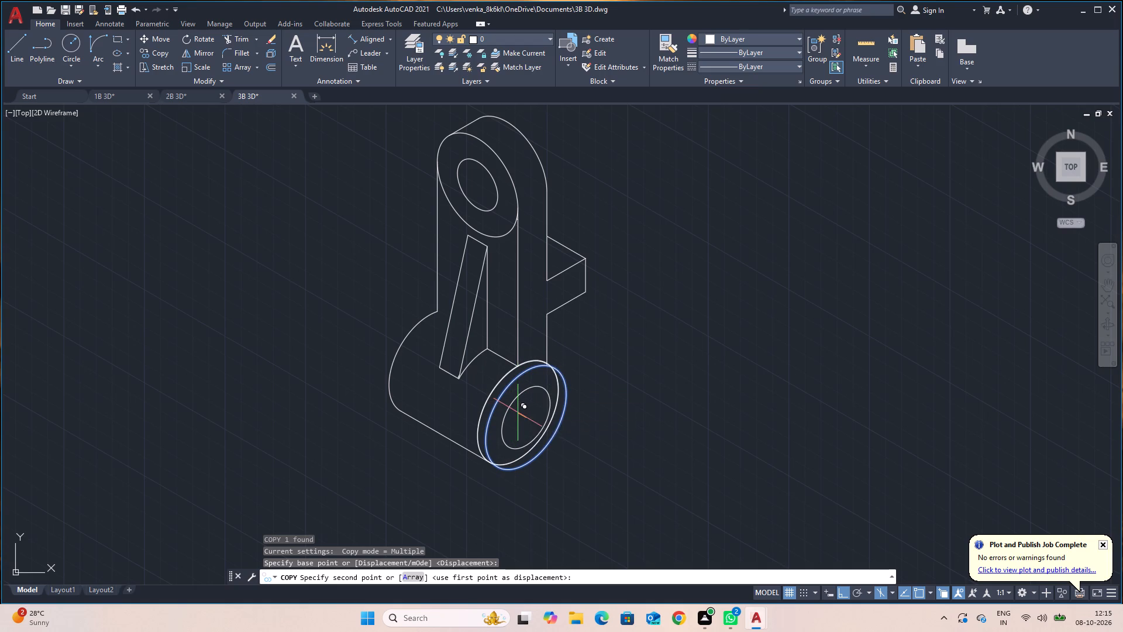
key(Escape)
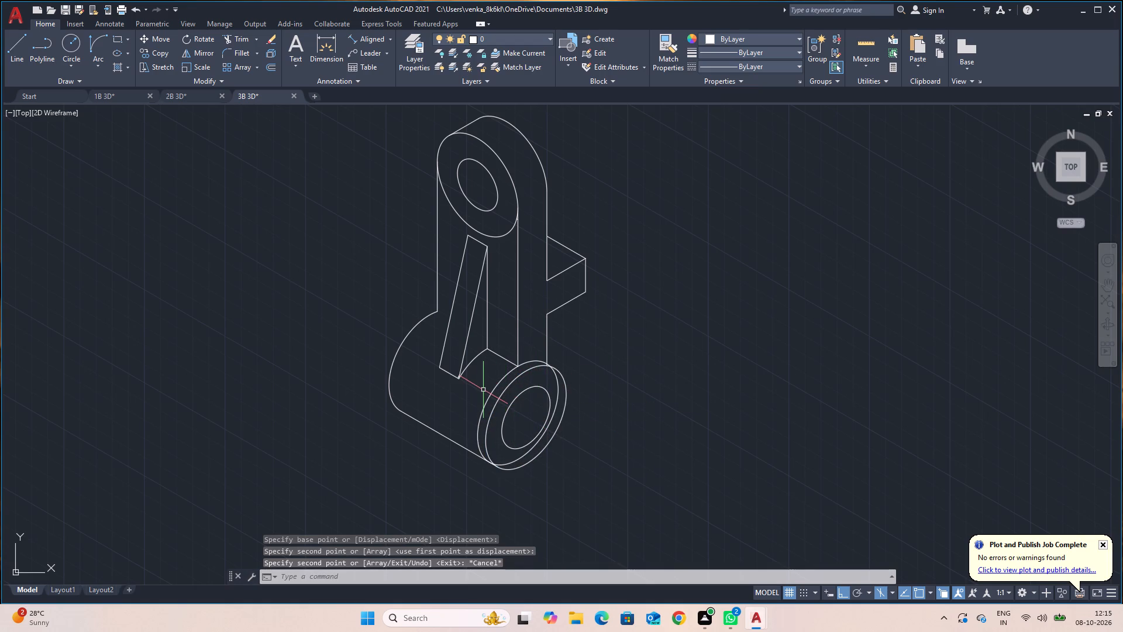
Trim the newly copied ellipse behind the cylinder's front face to the short arc at the arm's front foot.
key(t)
key(r)
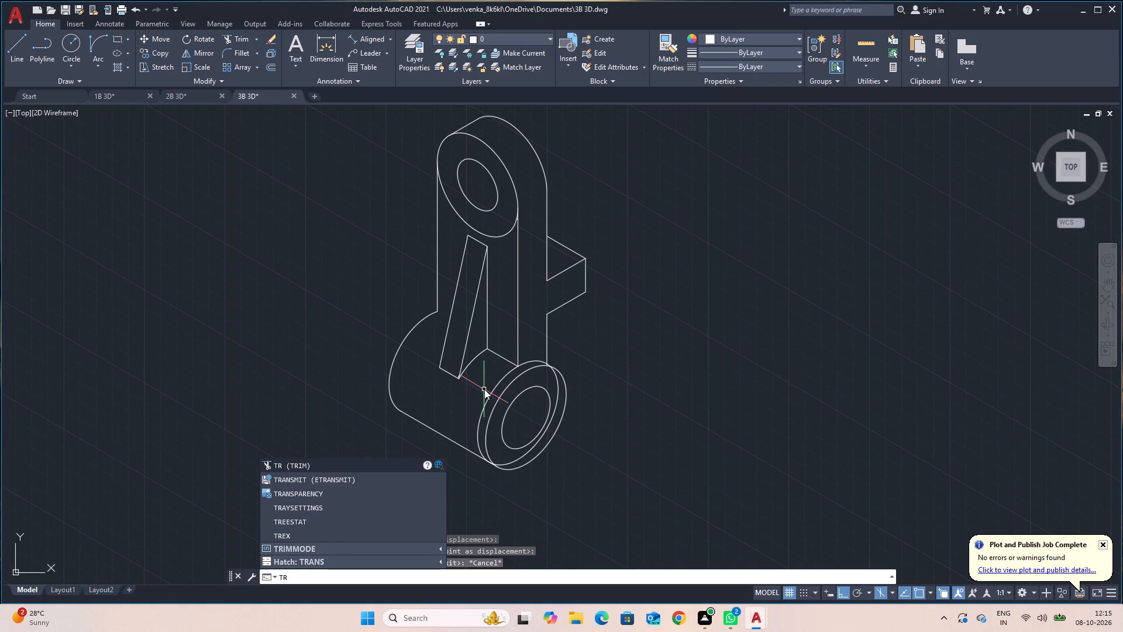
key(Return)
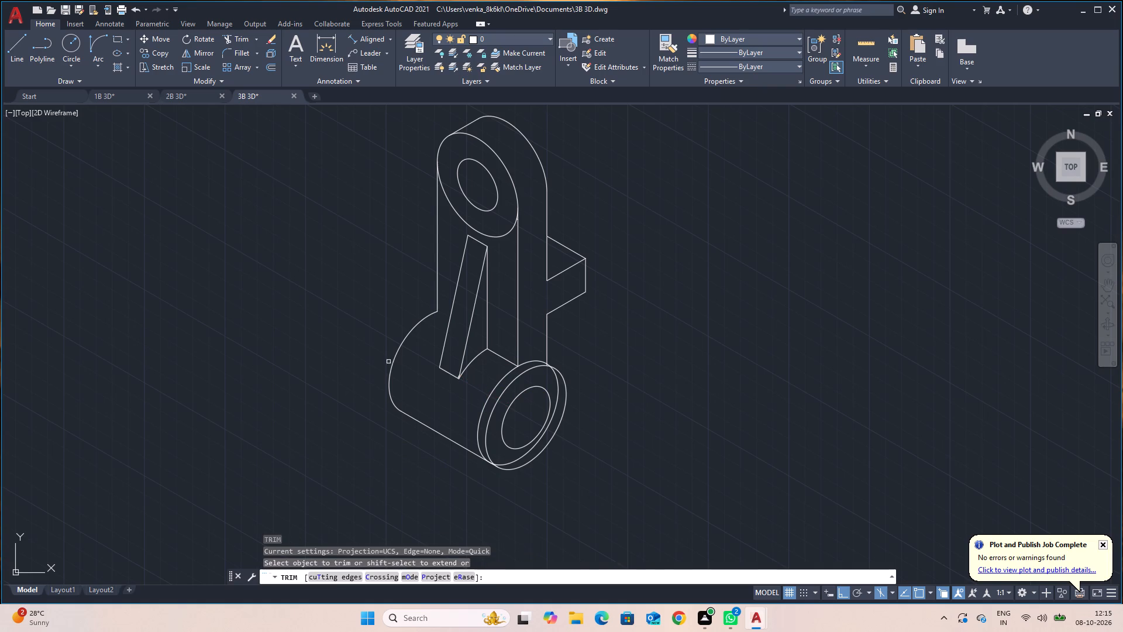
click(494, 391)
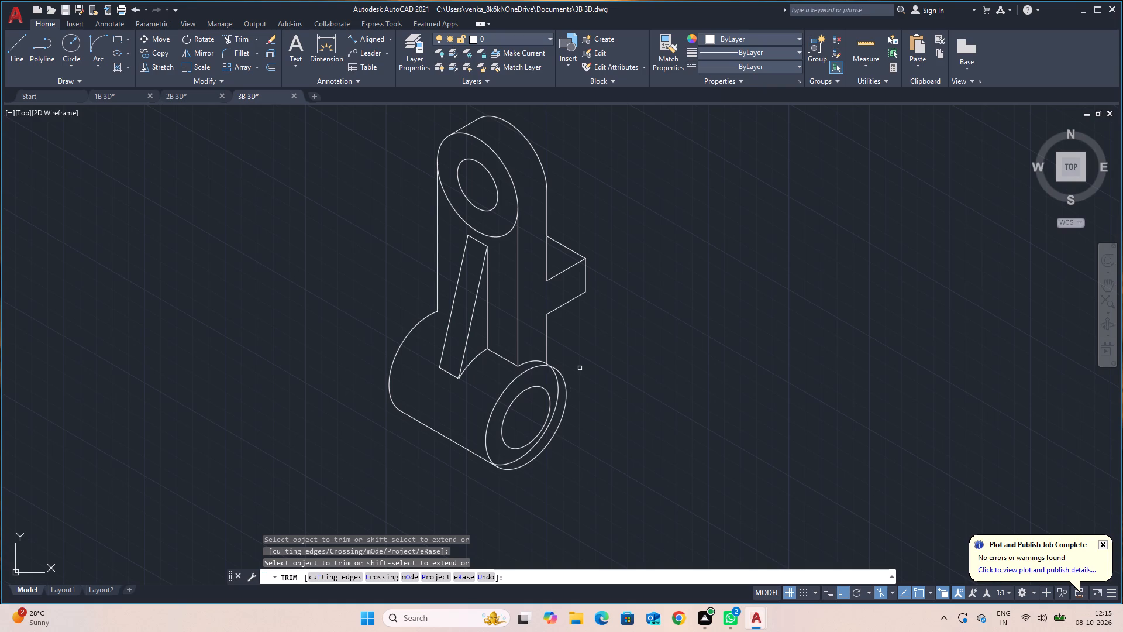
click(521, 460)
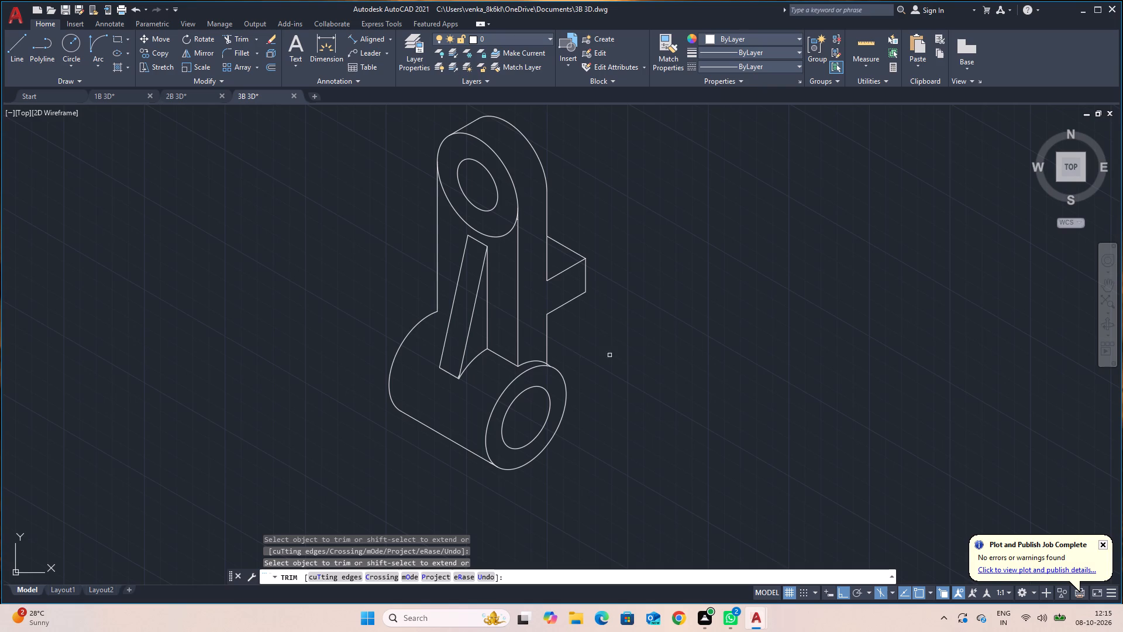
Remove the lower cylinder's rear outer arc between the arm's rear vertical edge and the bottom tangent line.
click(399, 344)
click(400, 346)
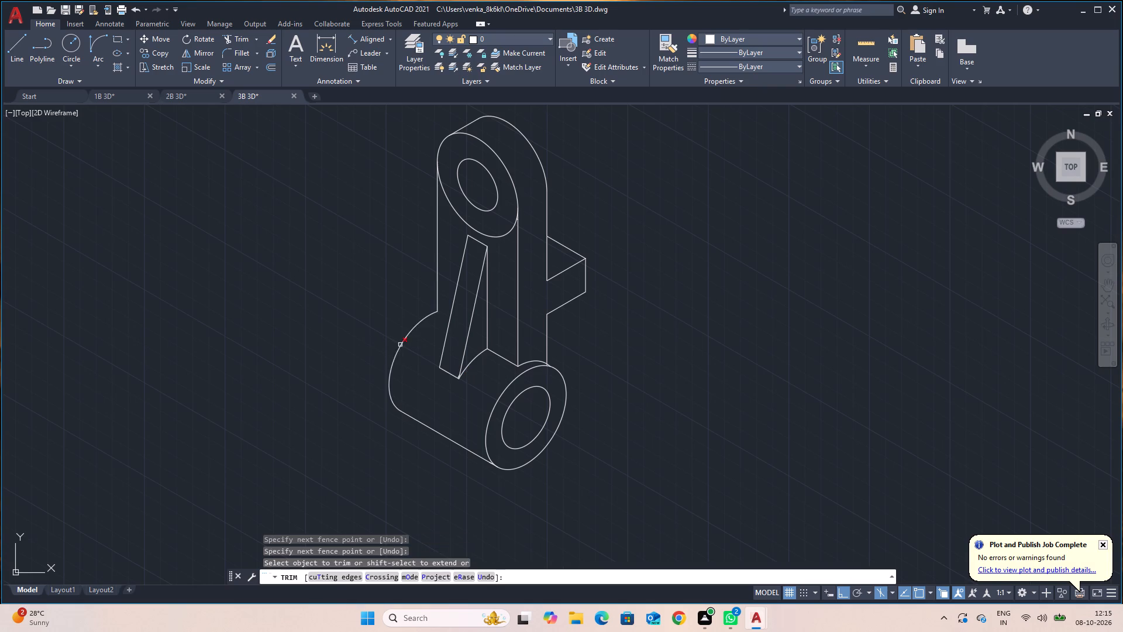
click(401, 345)
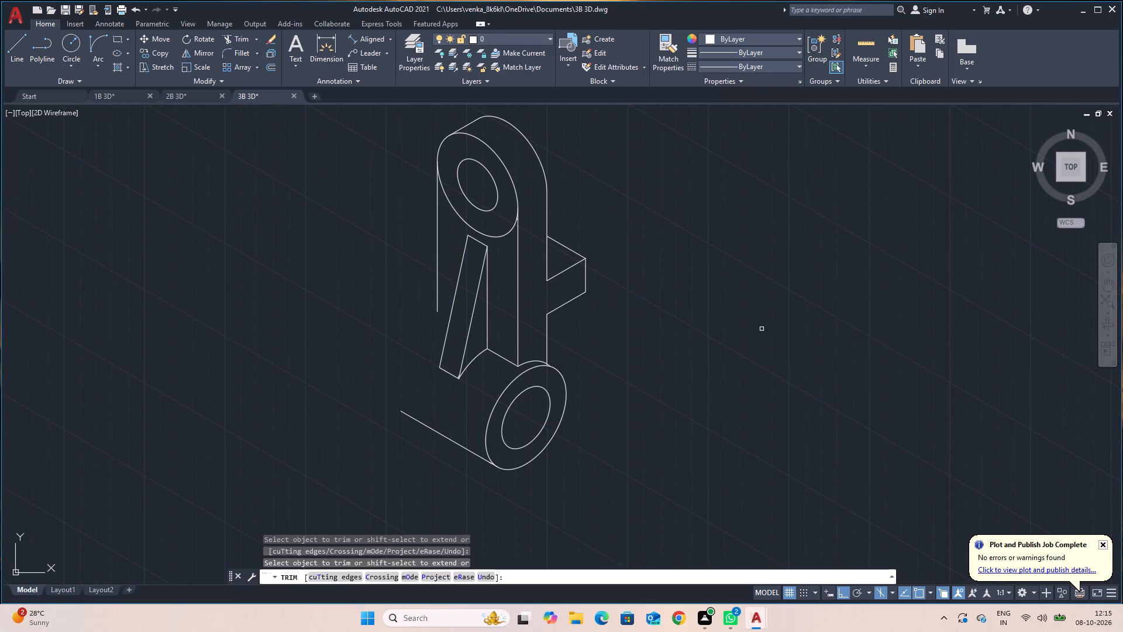
key(Escape)
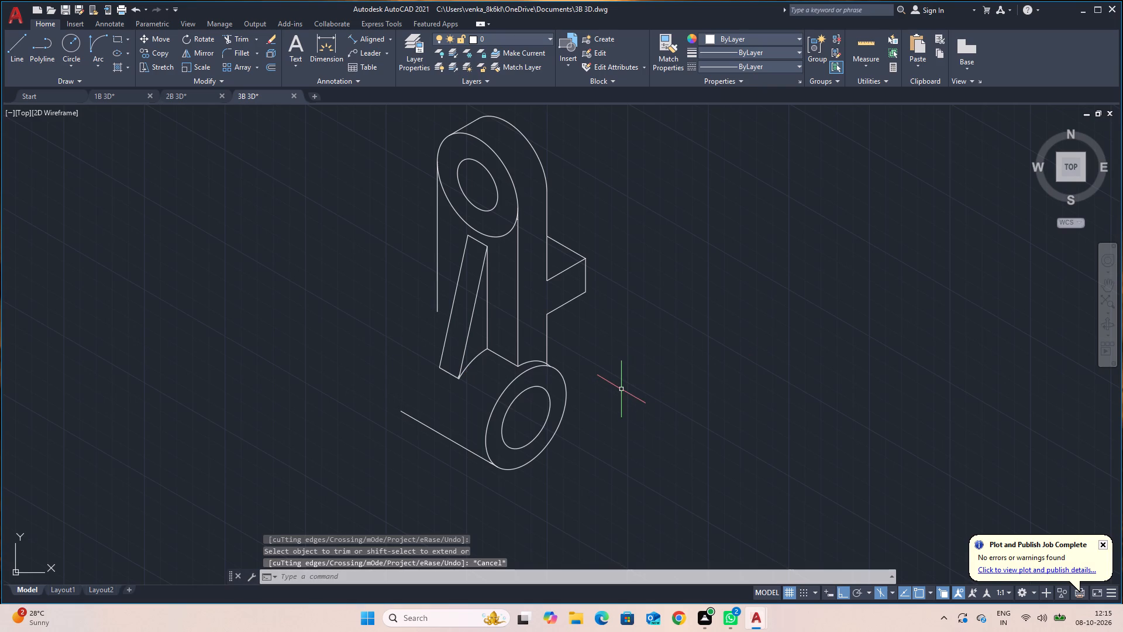
Copy the cylinder's front outer ellipse from its centre 60 along 150° to form the rear end.
text(CO)
key(Return)
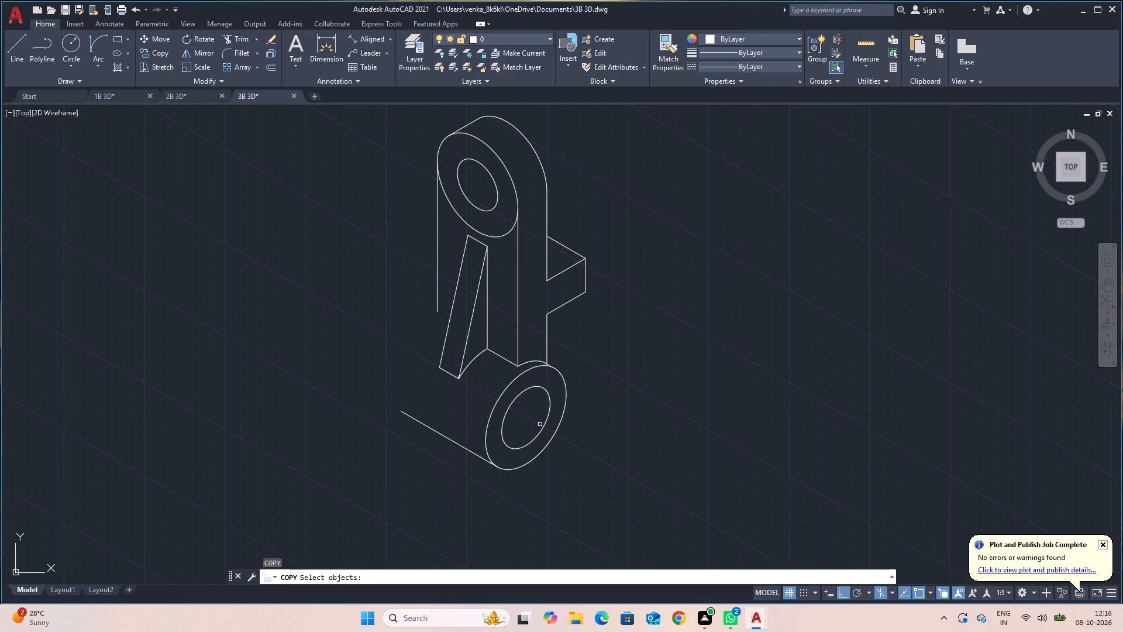
click(486, 425)
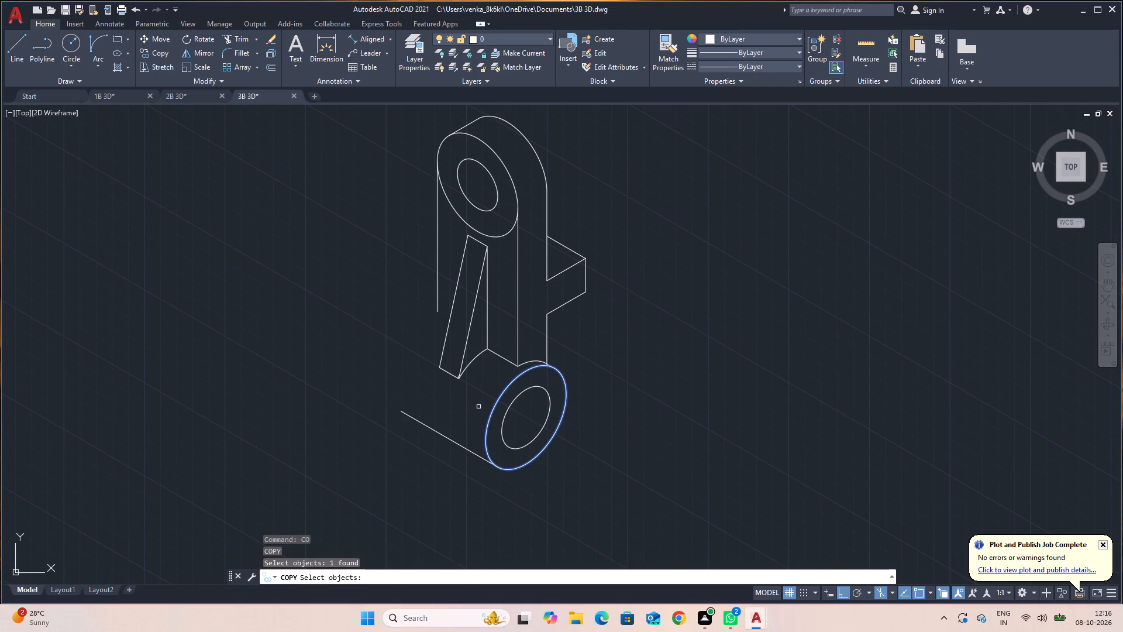
key(Return)
click(529, 420)
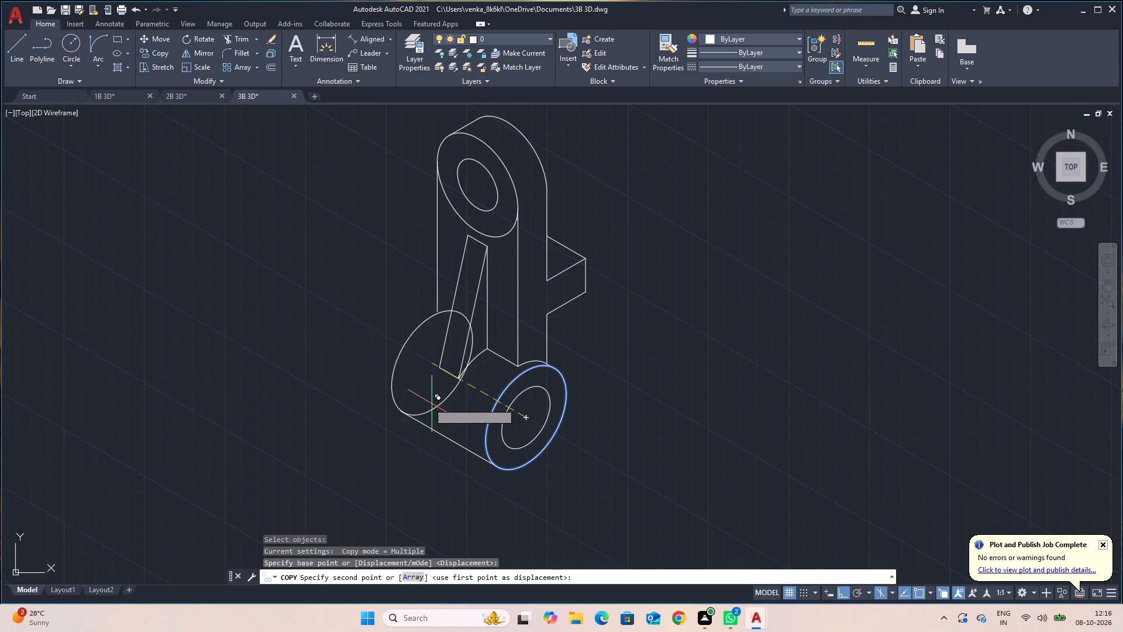
text(60)
key(Return)
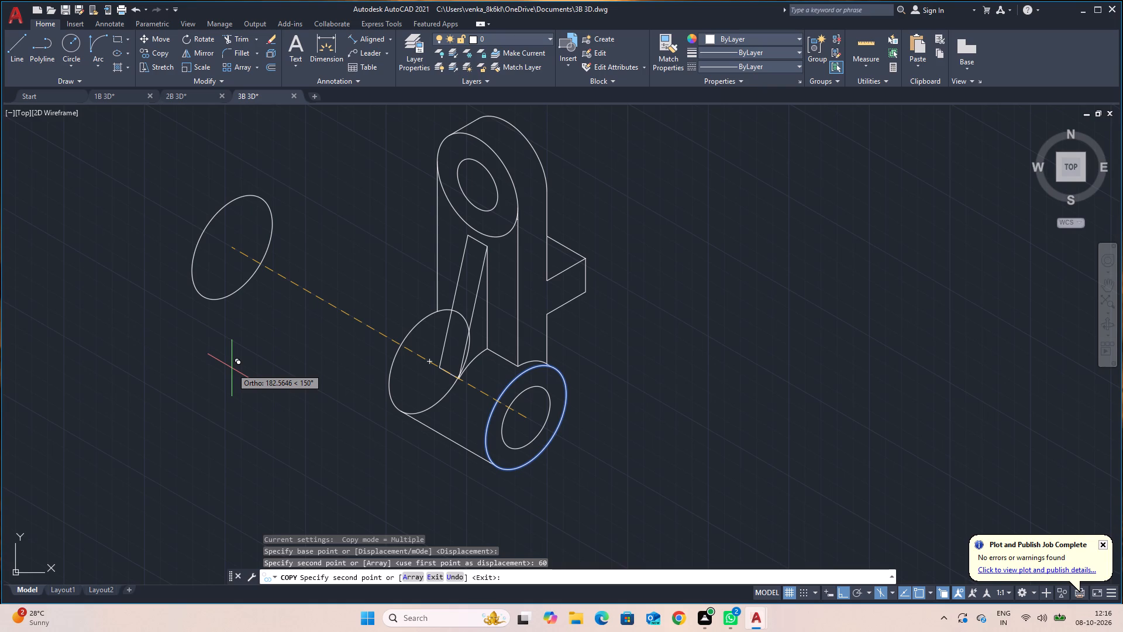
key(Escape)
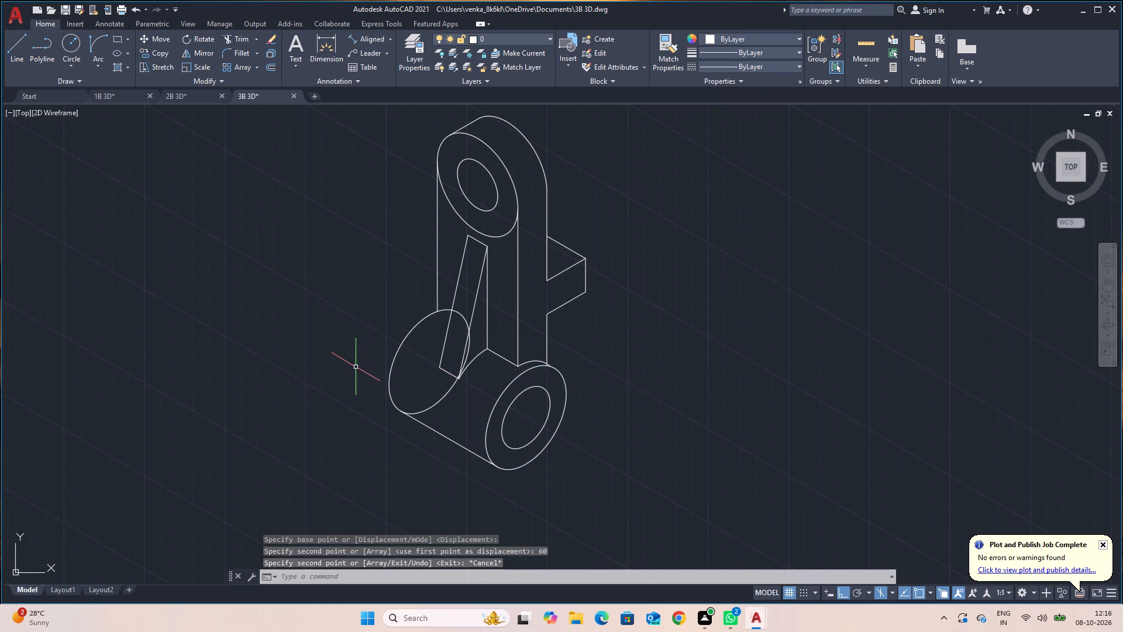
Draw a line about 74 long along 150° from the foot of the rib's vertical line, past the arm's rear edge.
key(l)
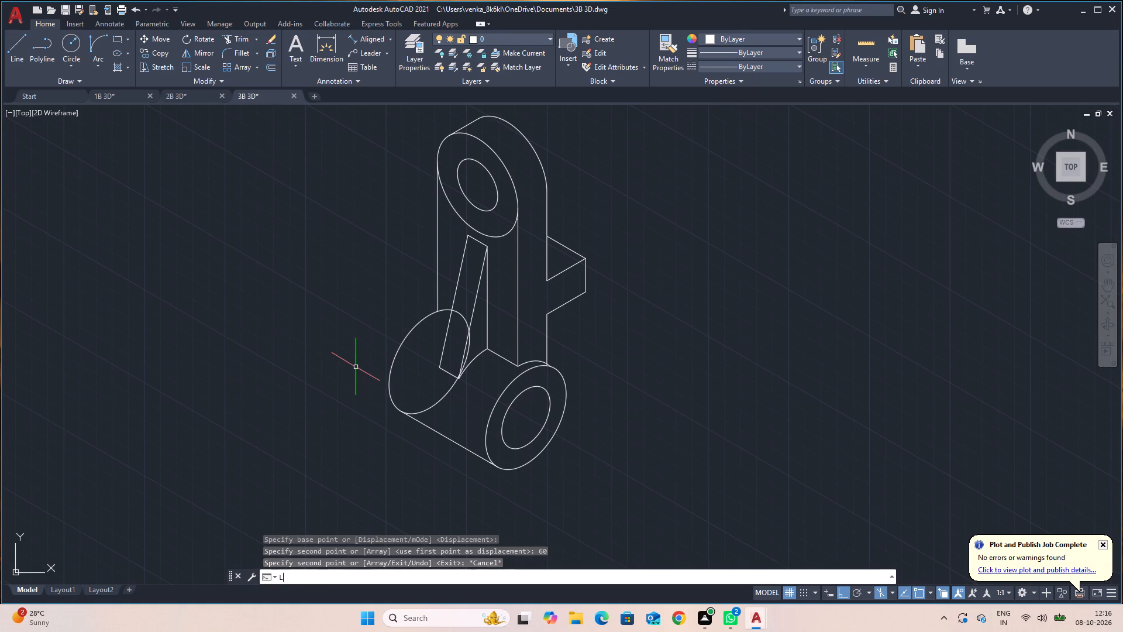
key(Return)
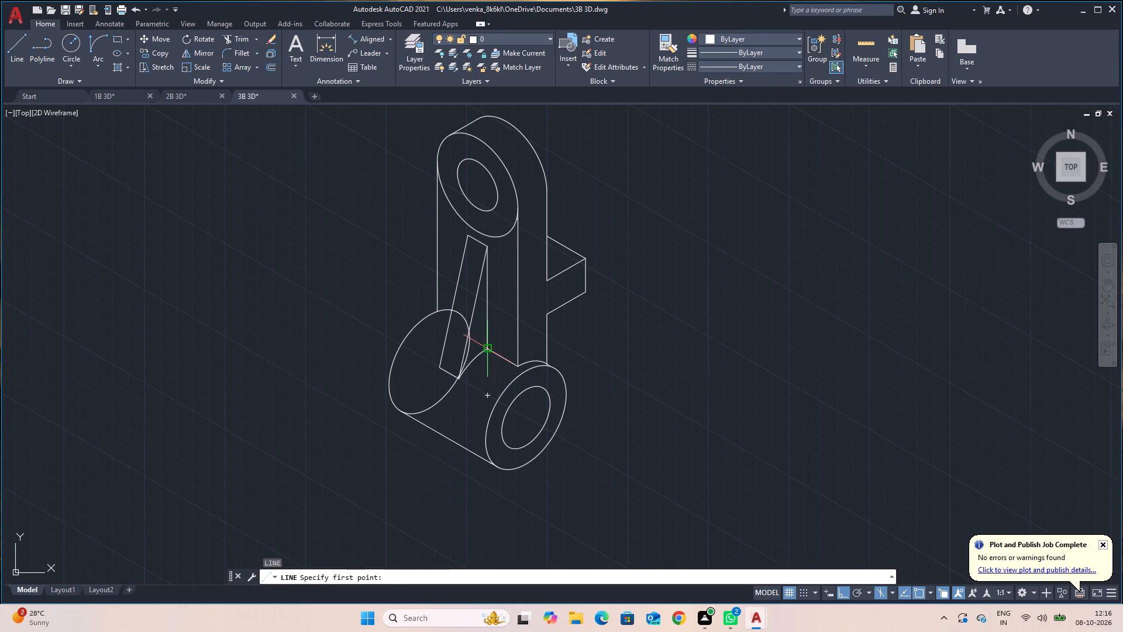
click(487, 348)
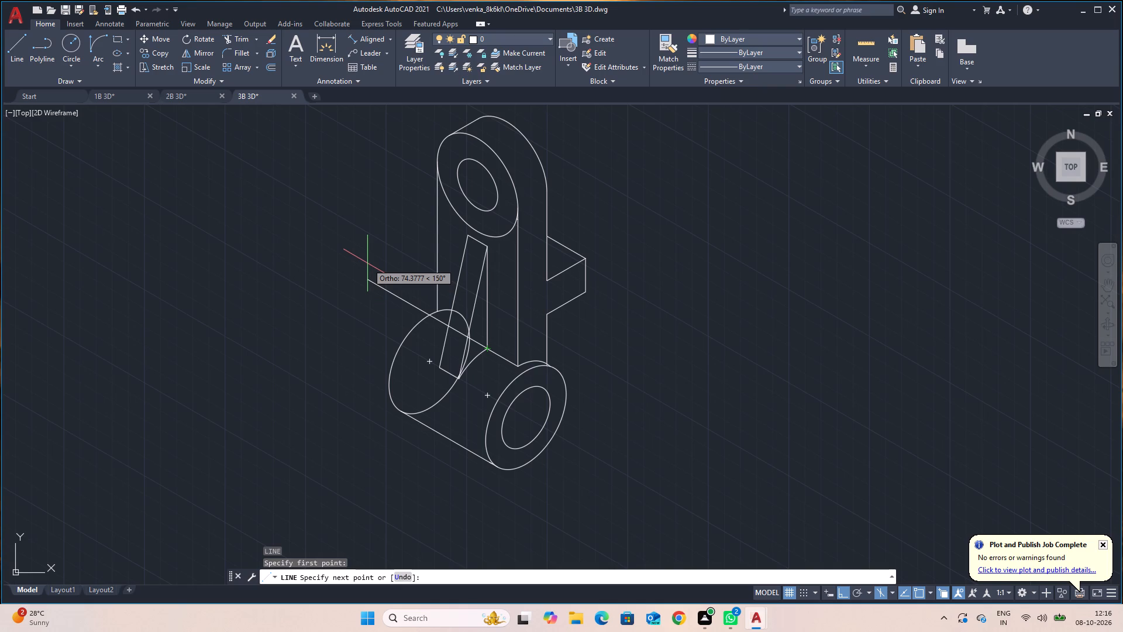
click(368, 263)
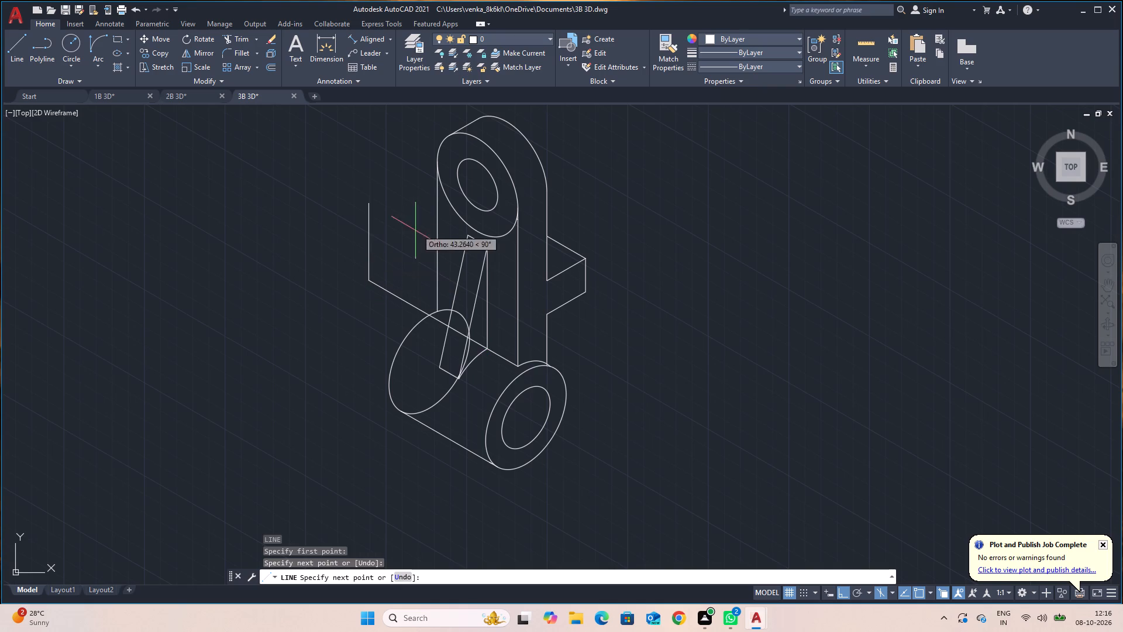
key(Escape)
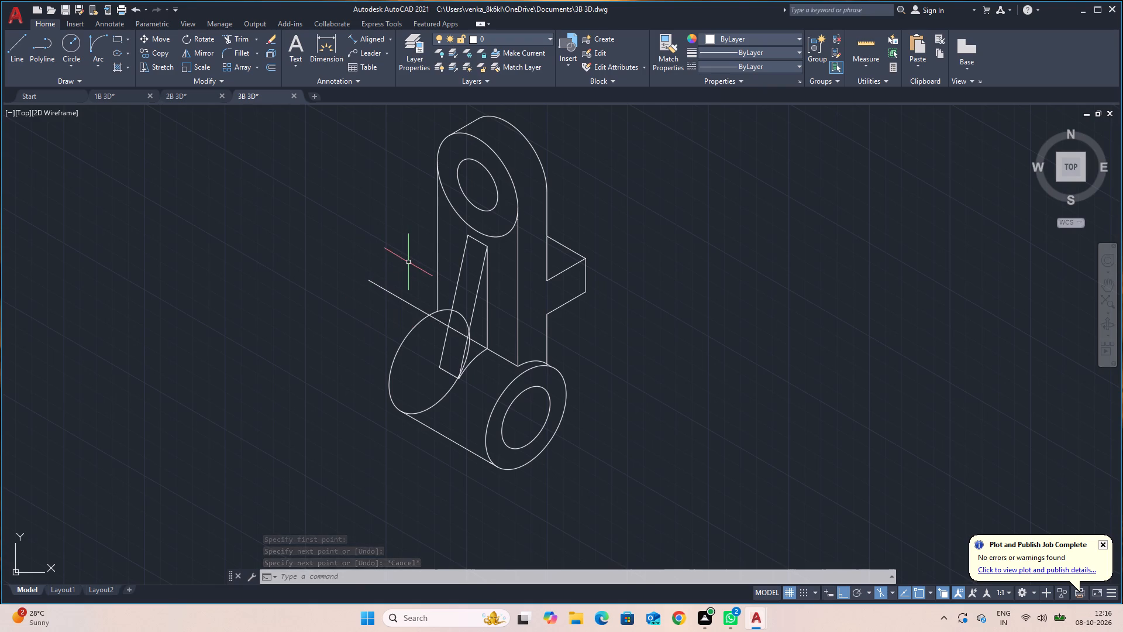
Extend the arm's rear vertical edge down to the new 150° line.
text(EX)
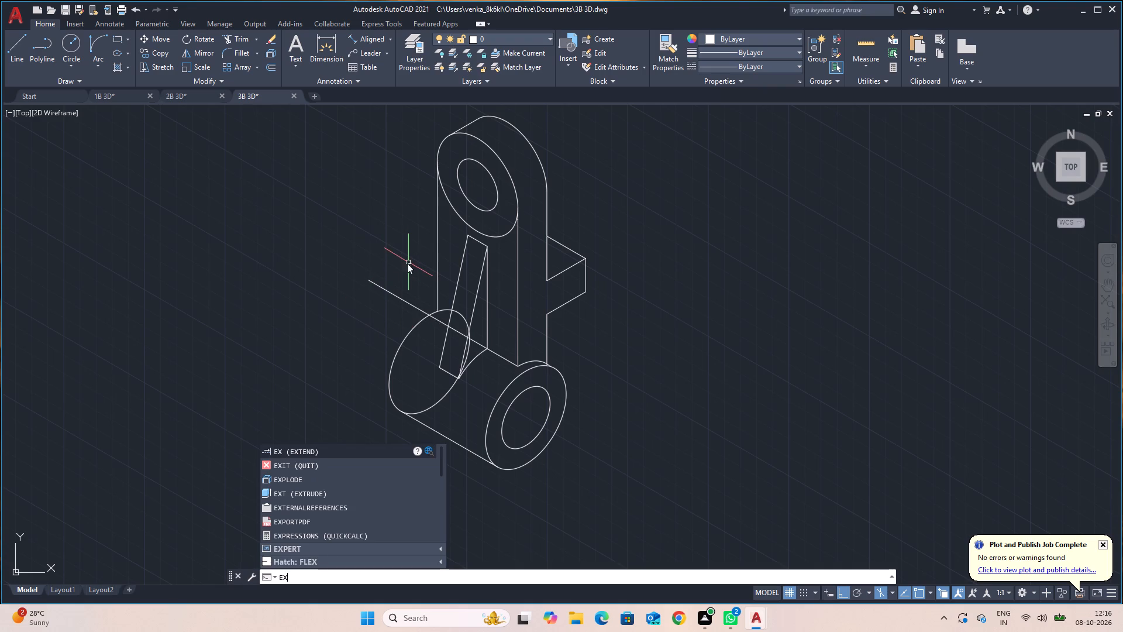
click(347, 449)
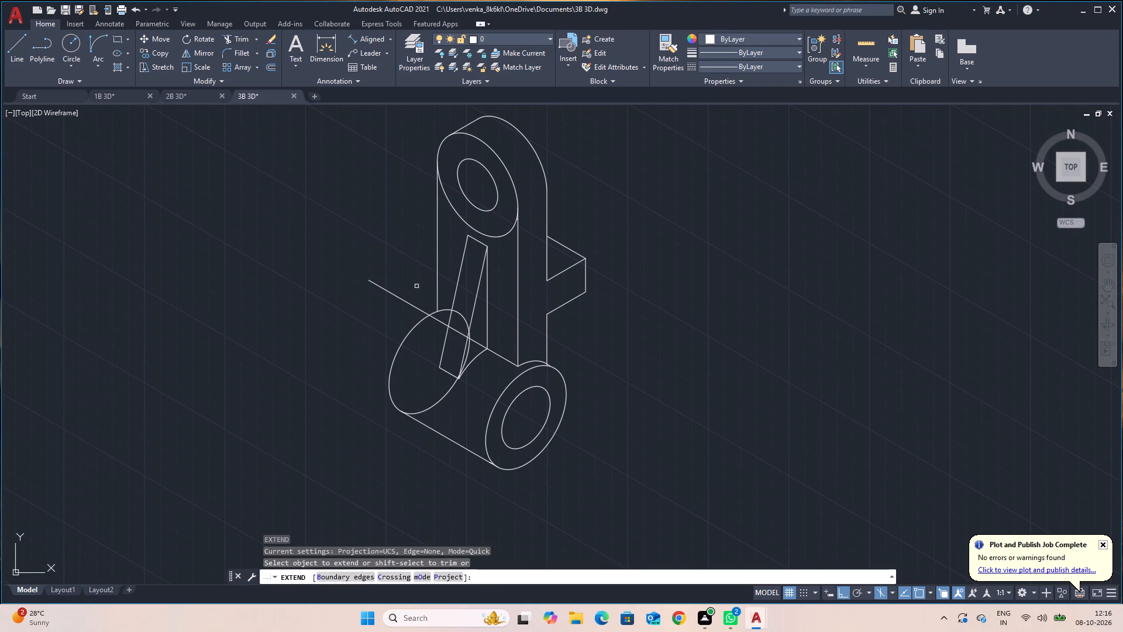
click(437, 288)
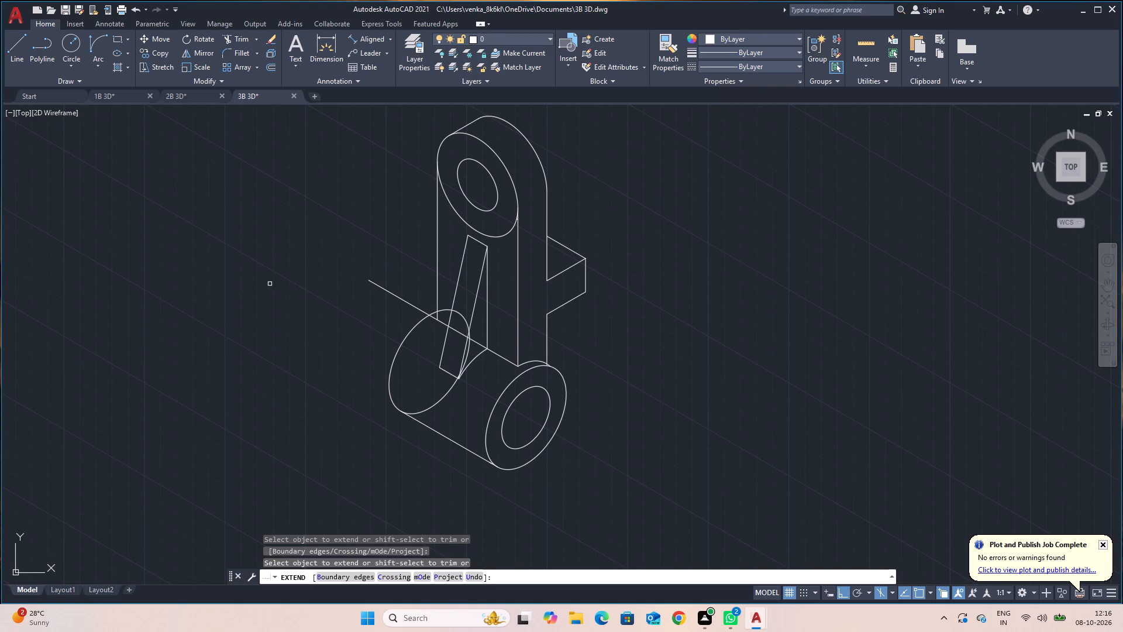
key(Escape)
Trim the 150° line to the short foot segment between the arm's rear vertical edge and the rib's sloping edge.
text(TR)
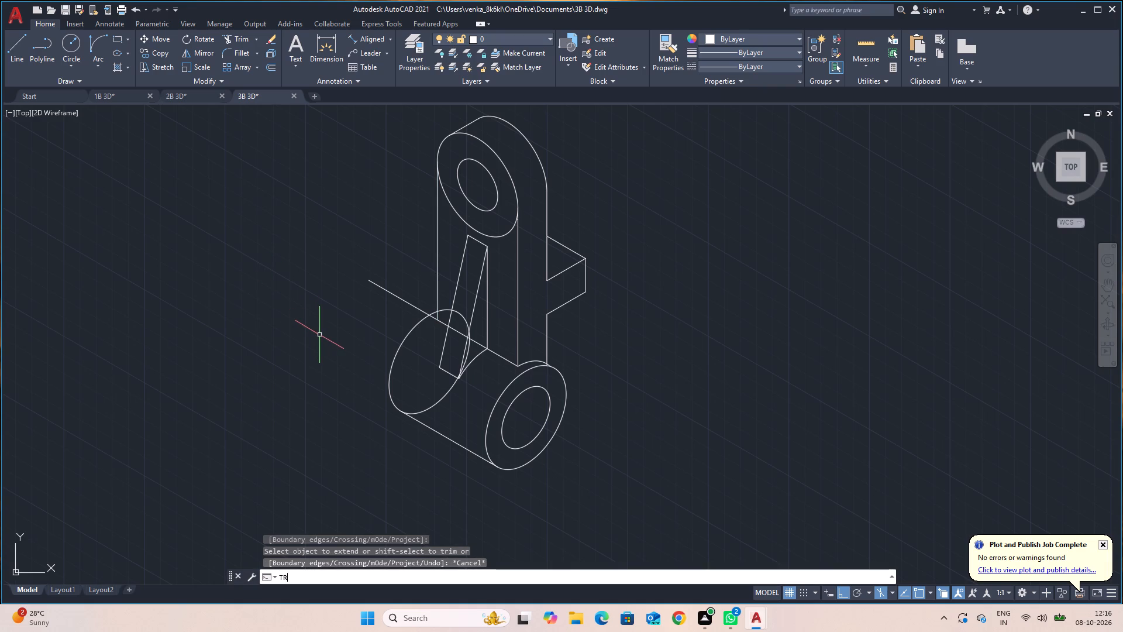
key(Return)
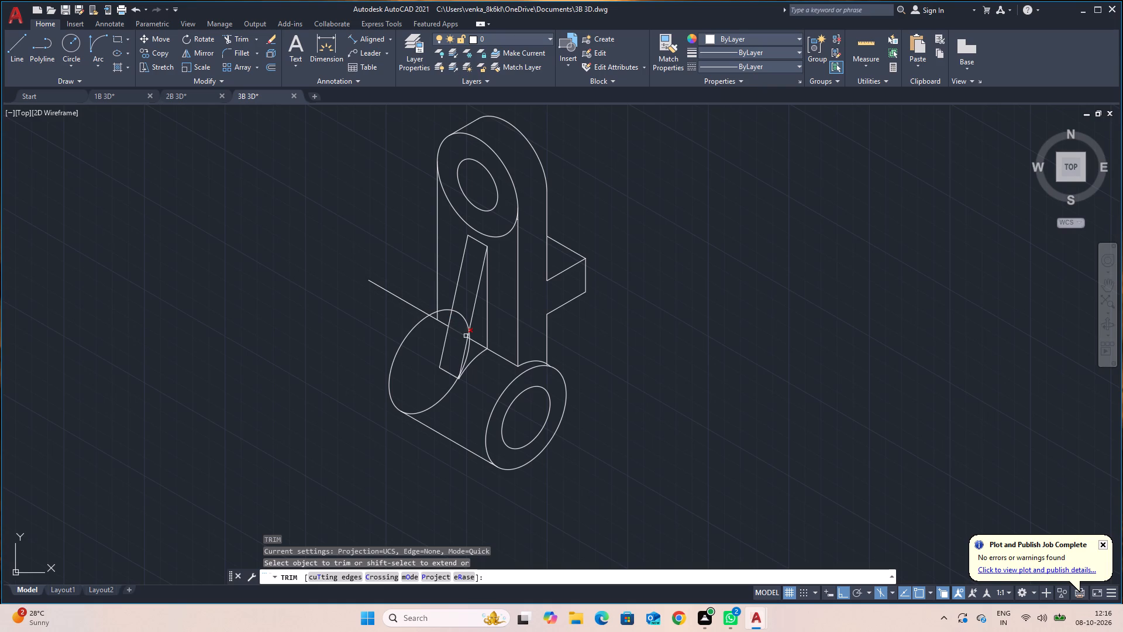
click(461, 334)
click(481, 343)
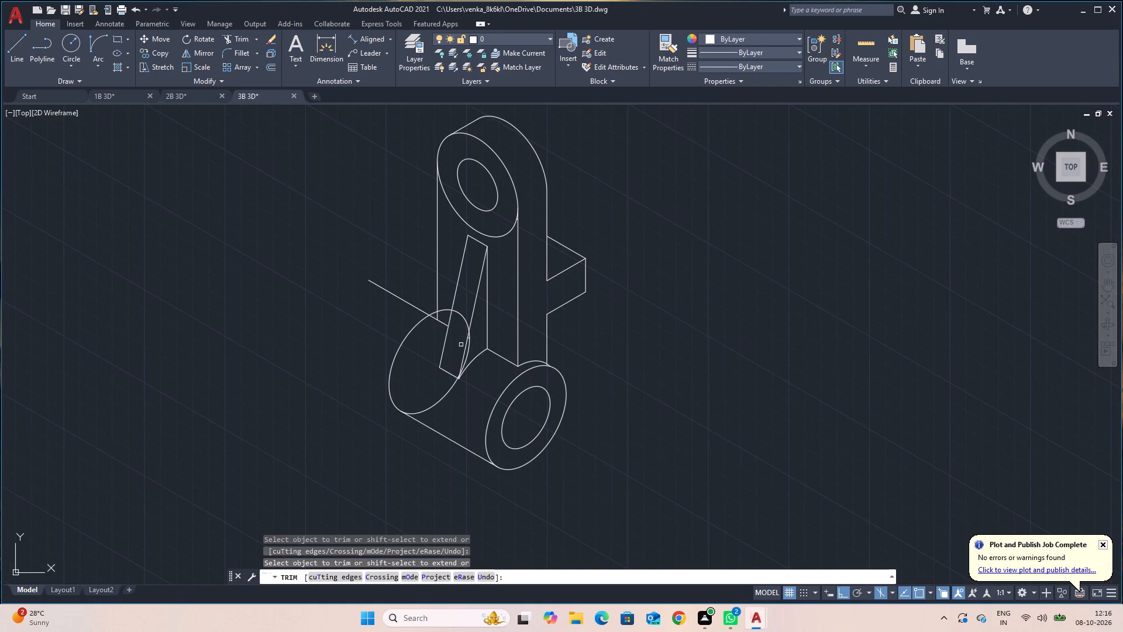
click(394, 294)
click(432, 318)
Trim the copied rear ellipse to its outer arc from the arm's rear edge to the bottom tangent line, clearing leftover pieces beside the rib.
click(446, 312)
click(444, 309)
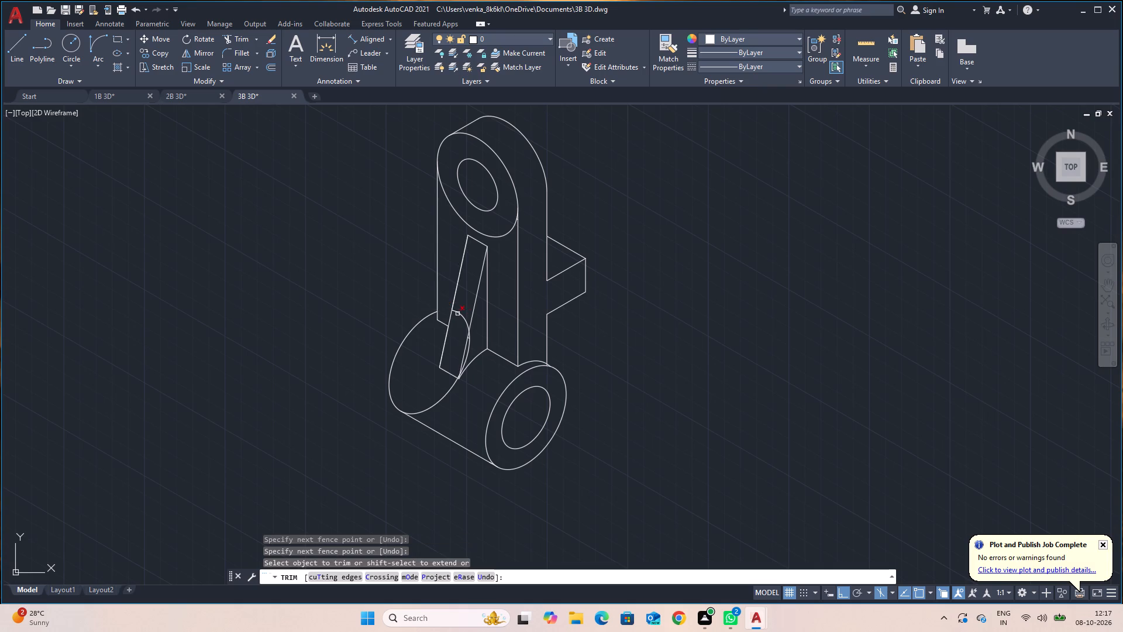
click(459, 314)
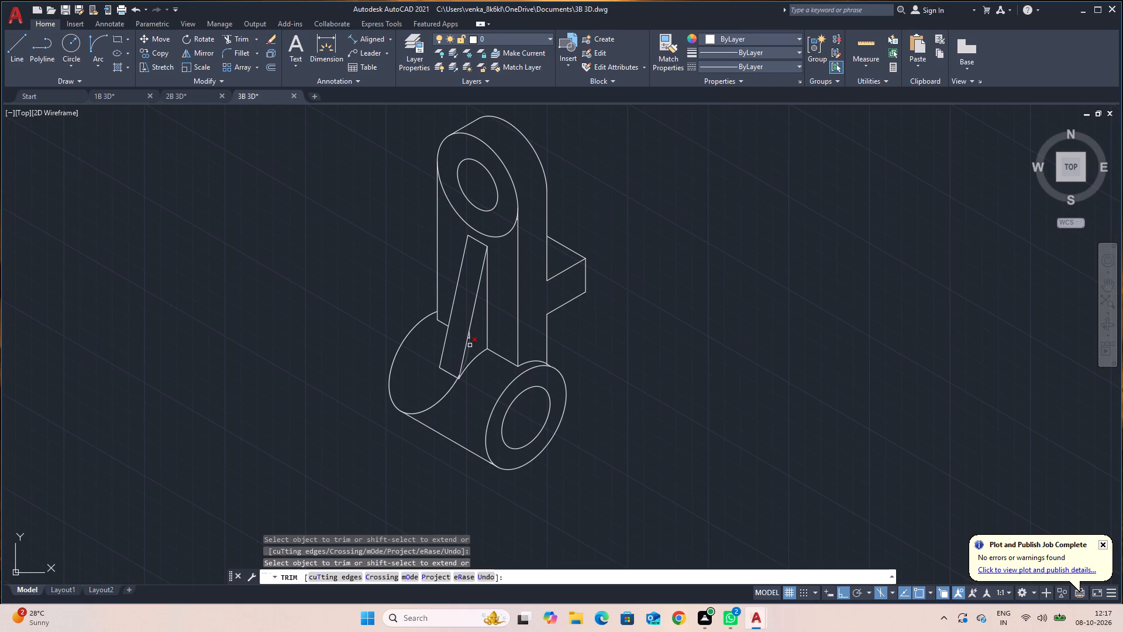
click(470, 345)
scroll(478, 336, up, 3)
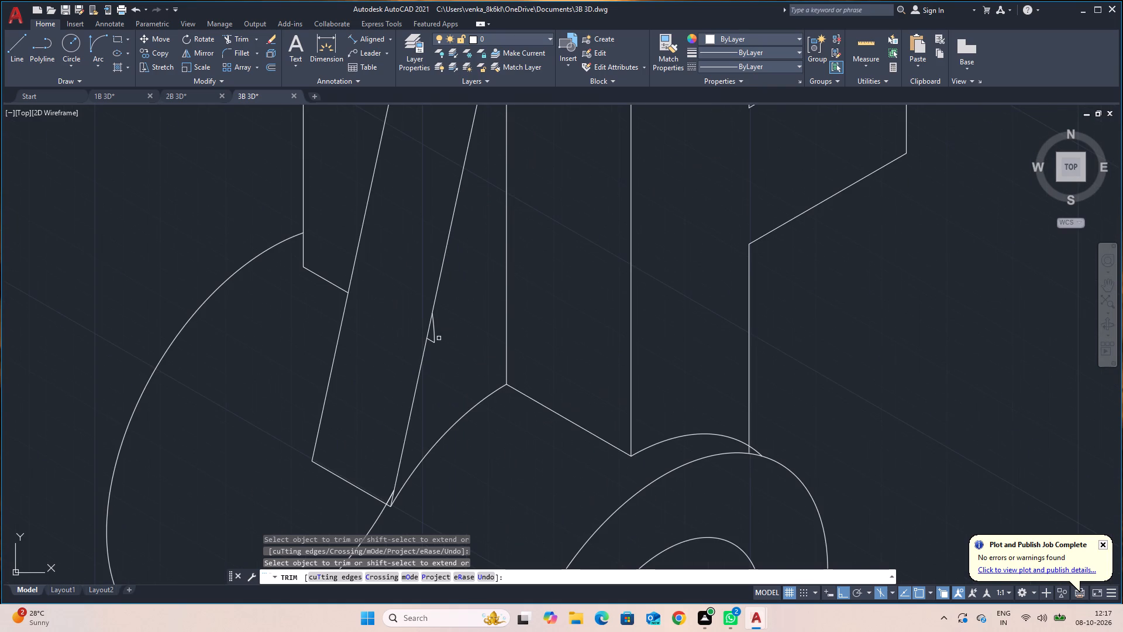
click(435, 336)
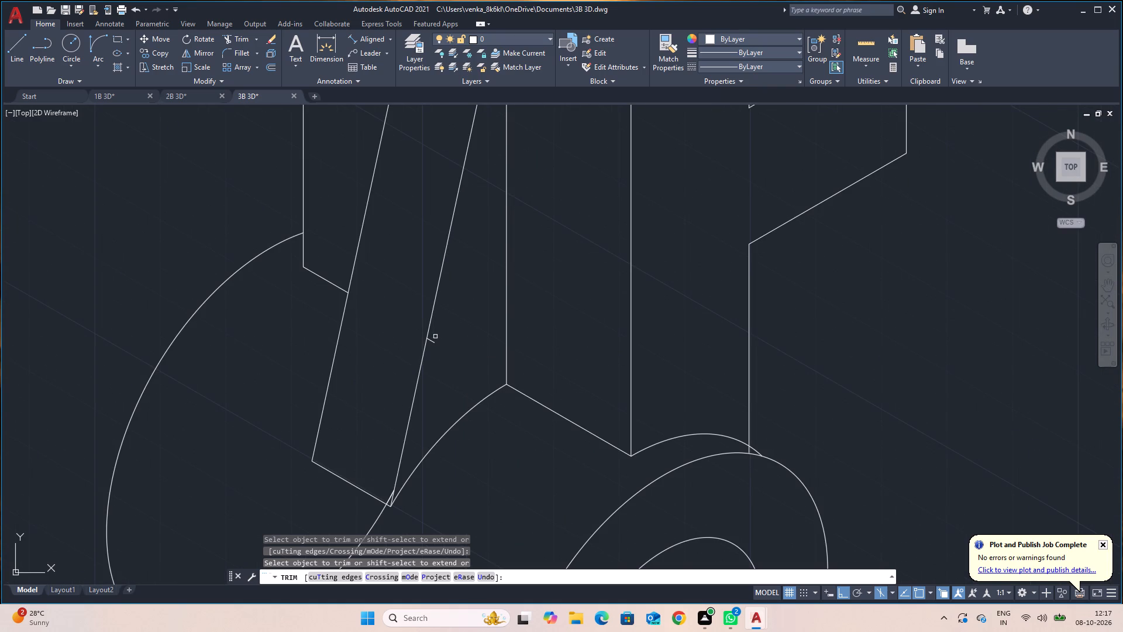
click(435, 341)
scroll(442, 339, down, 2)
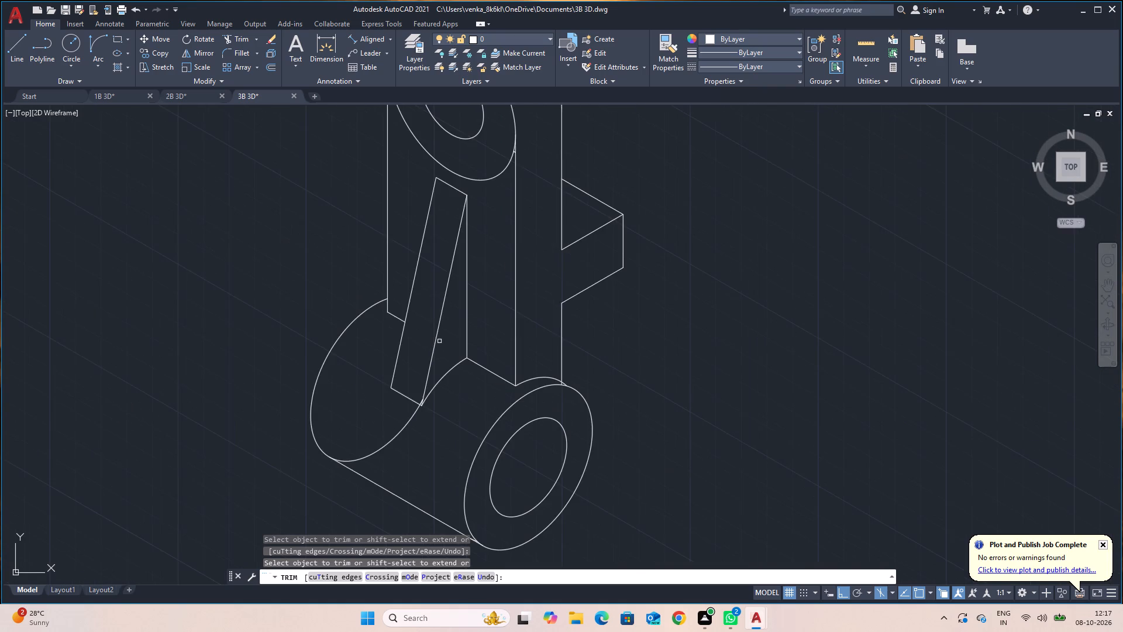
scroll(439, 340, down, 1)
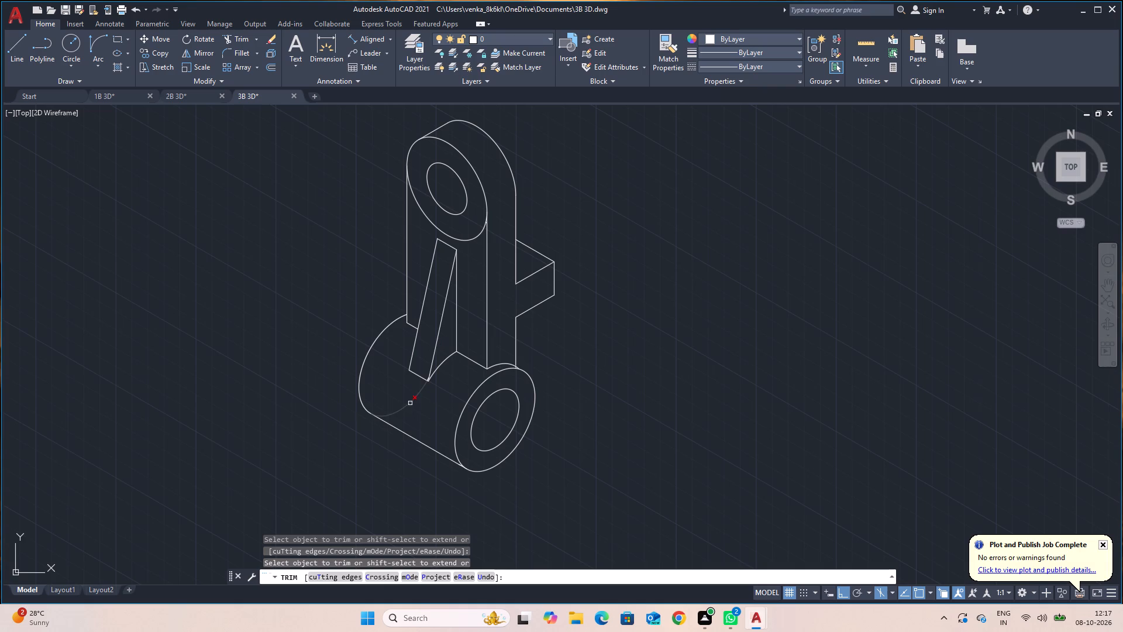
click(410, 403)
scroll(439, 389, up, 4)
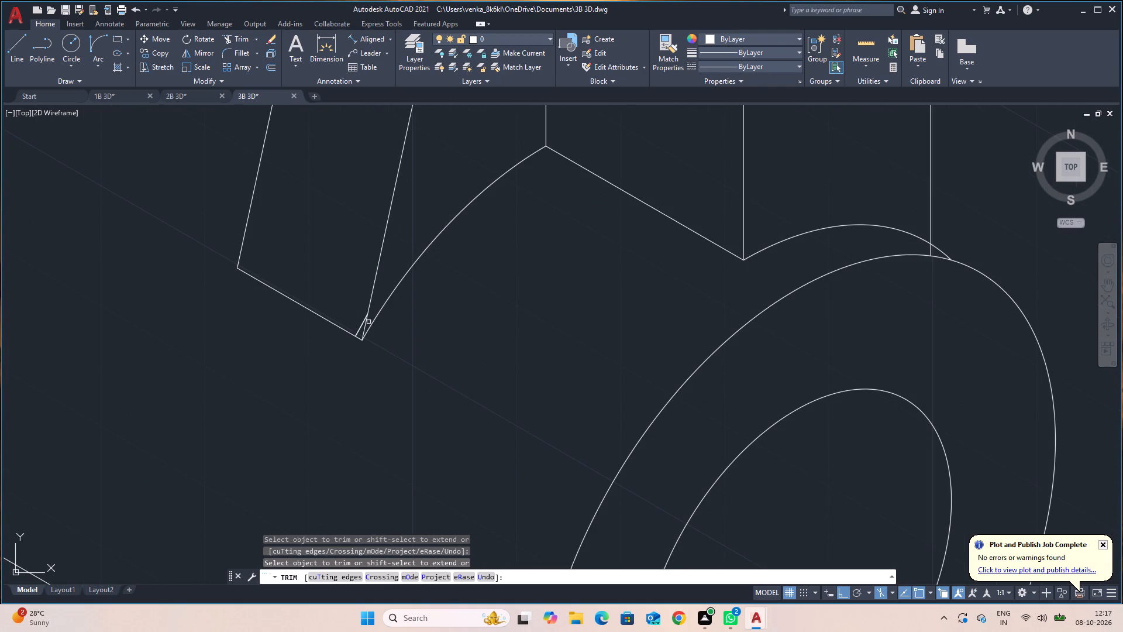
click(359, 325)
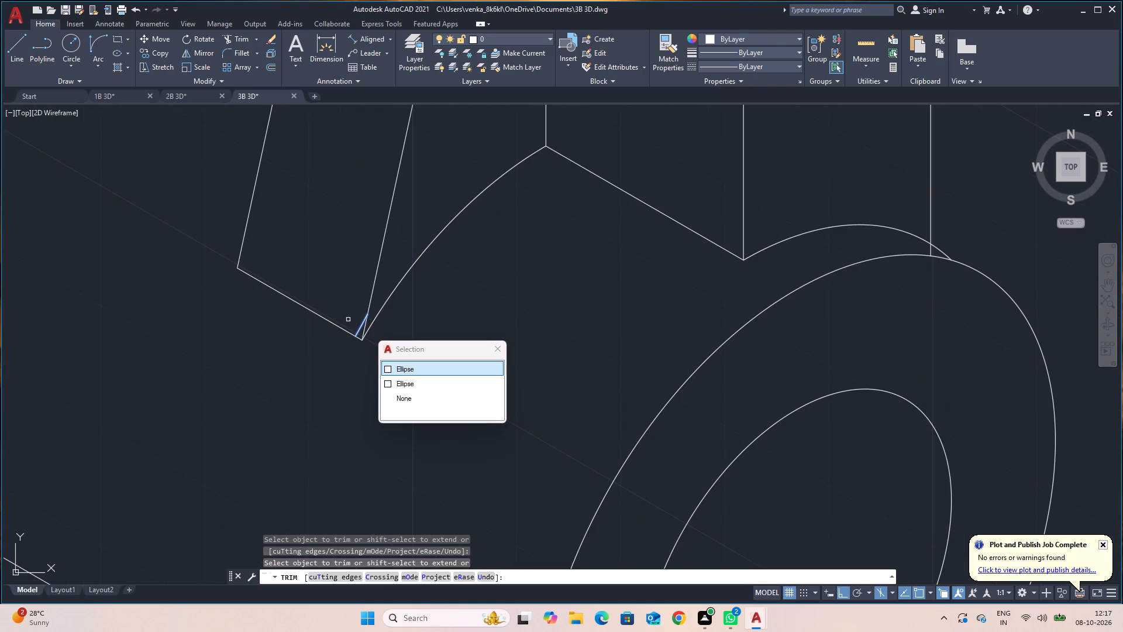
key(Escape)
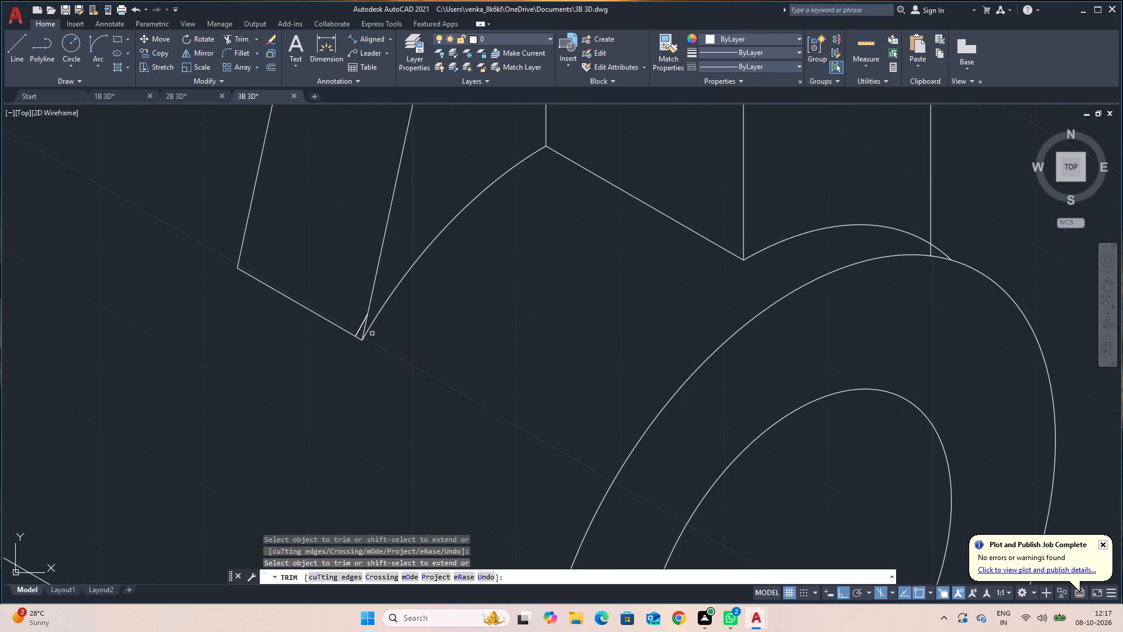
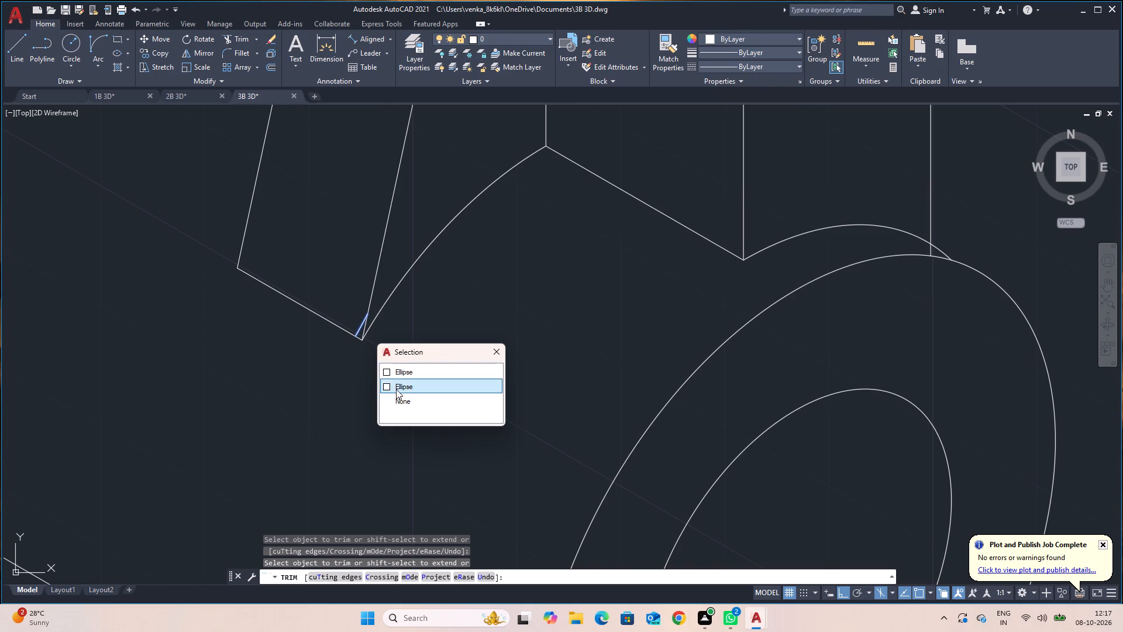
Trim the last leftover ellipse piece at the foot of the sloping rib, beside its front edge.
click(394, 372)
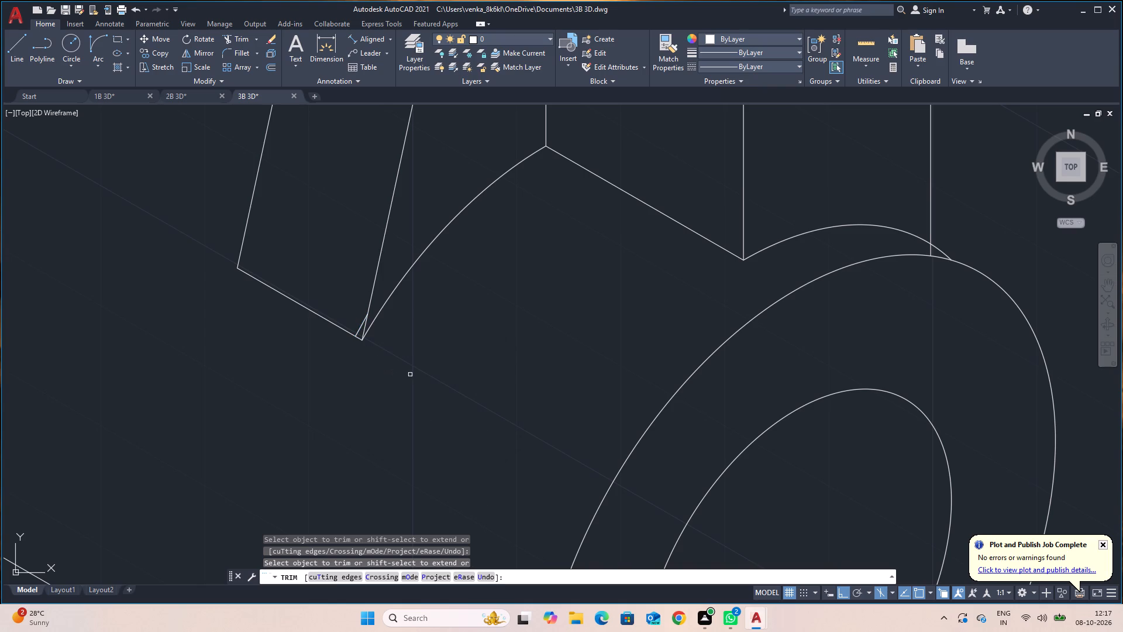
click(359, 327)
scroll(449, 336, down, 3)
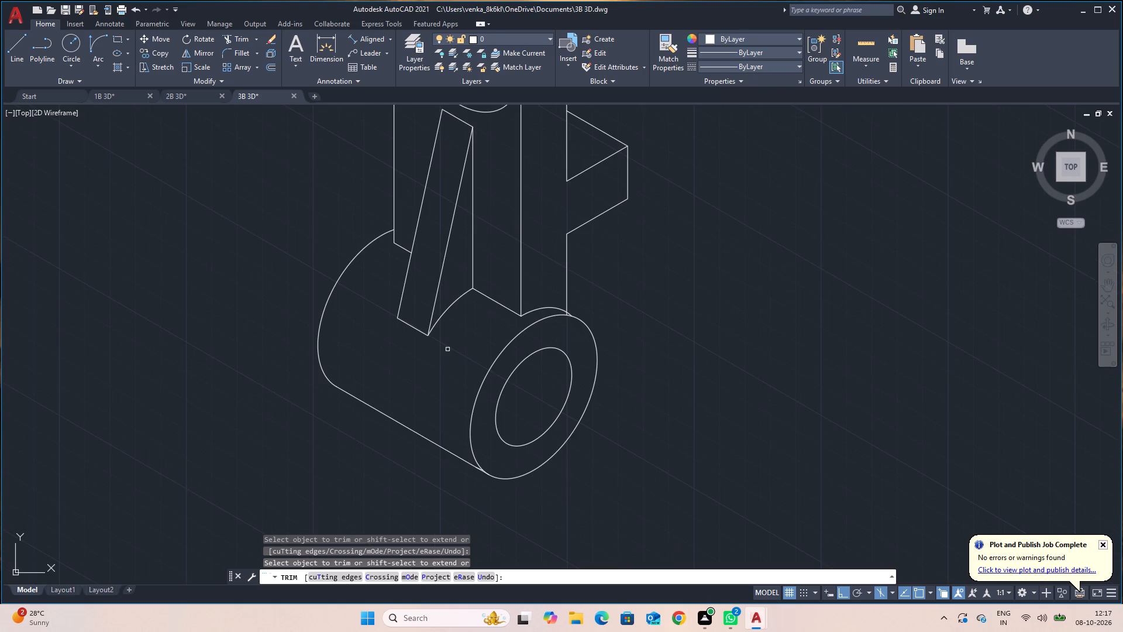
scroll(447, 349, down, 2)
scroll(450, 345, up, 1)
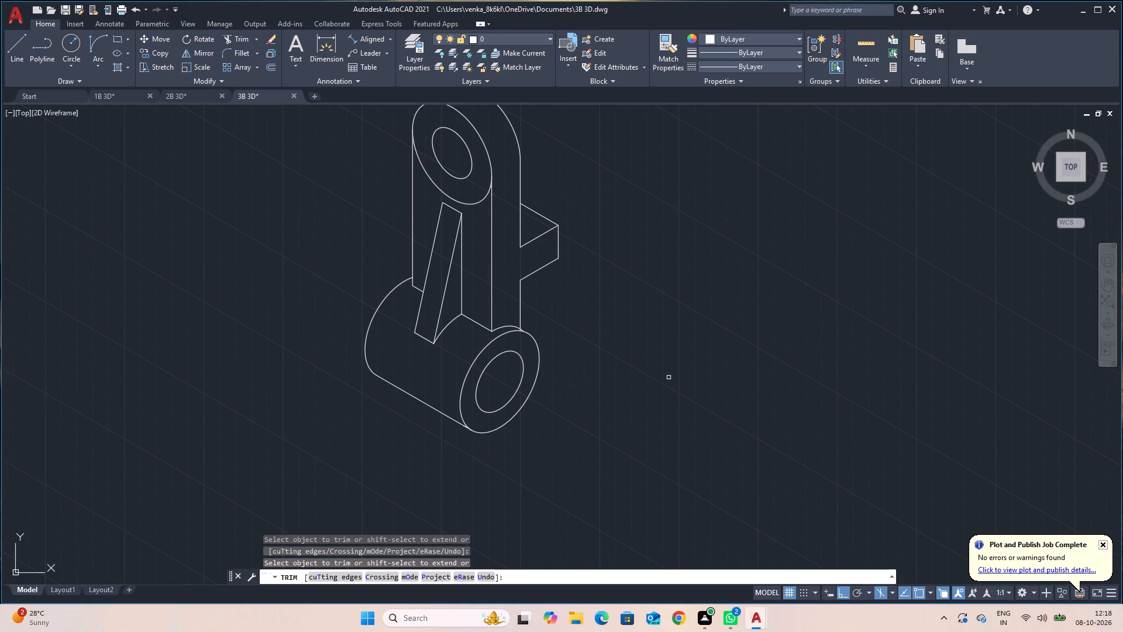
key(Escape)
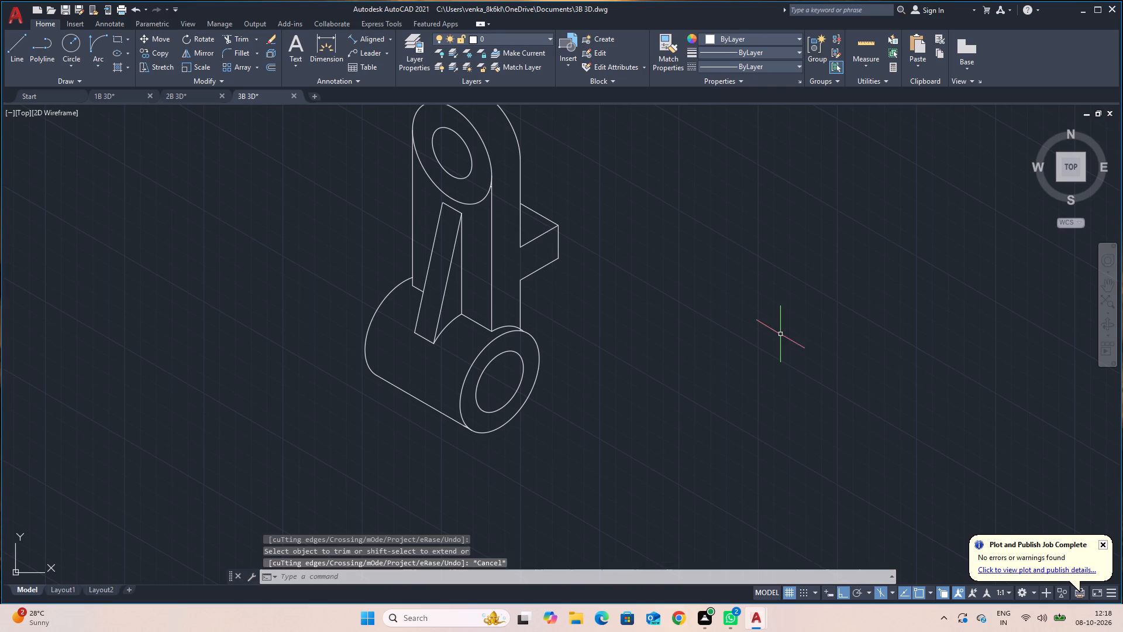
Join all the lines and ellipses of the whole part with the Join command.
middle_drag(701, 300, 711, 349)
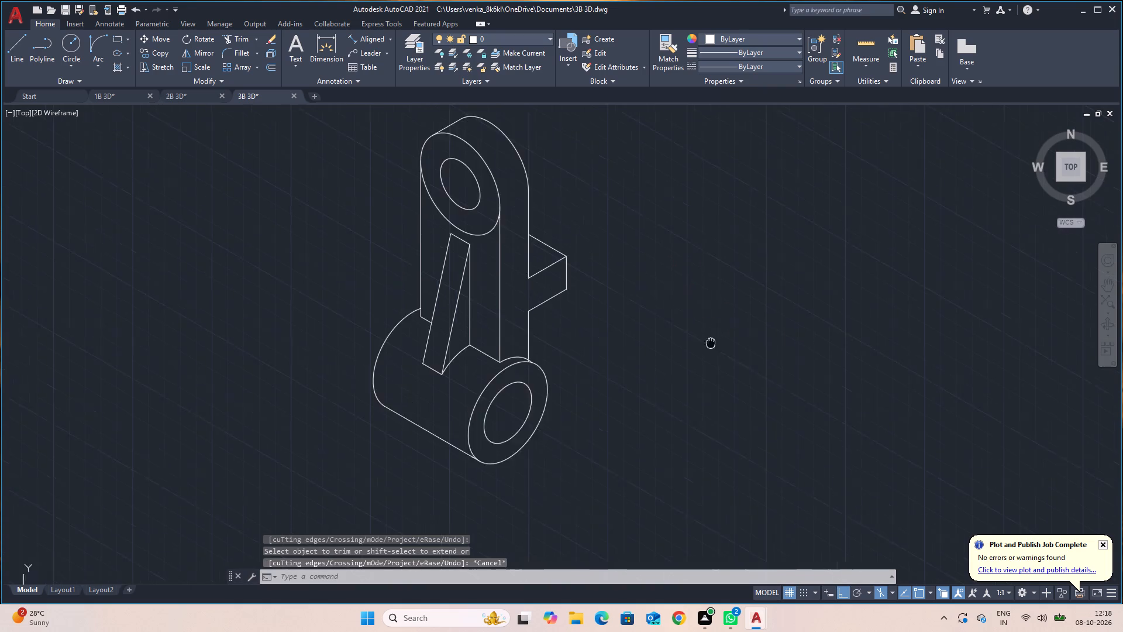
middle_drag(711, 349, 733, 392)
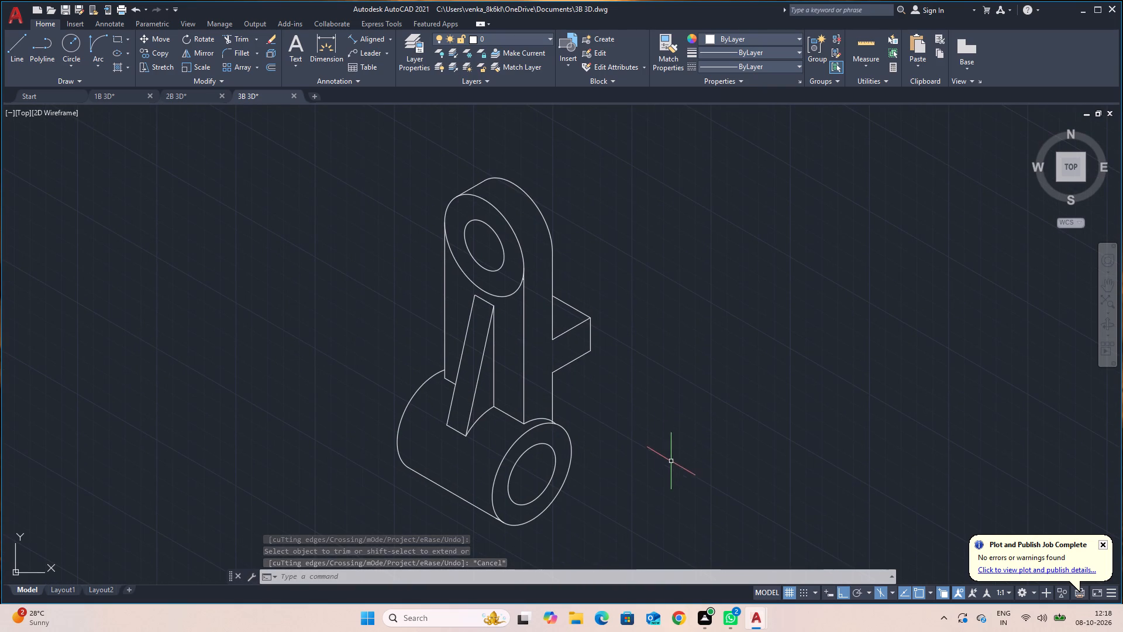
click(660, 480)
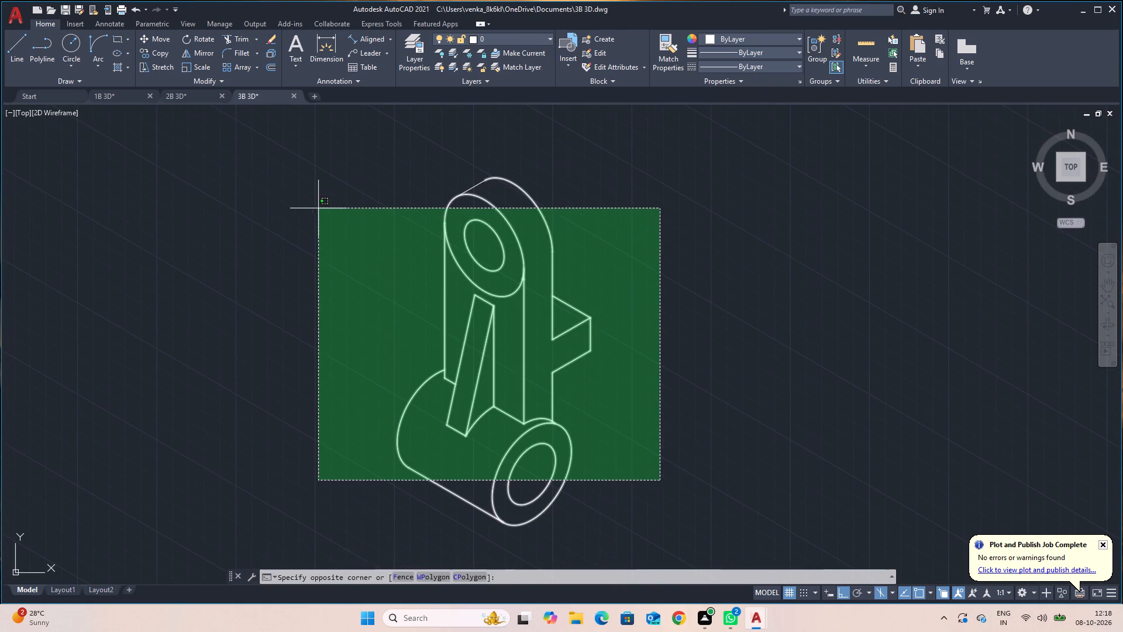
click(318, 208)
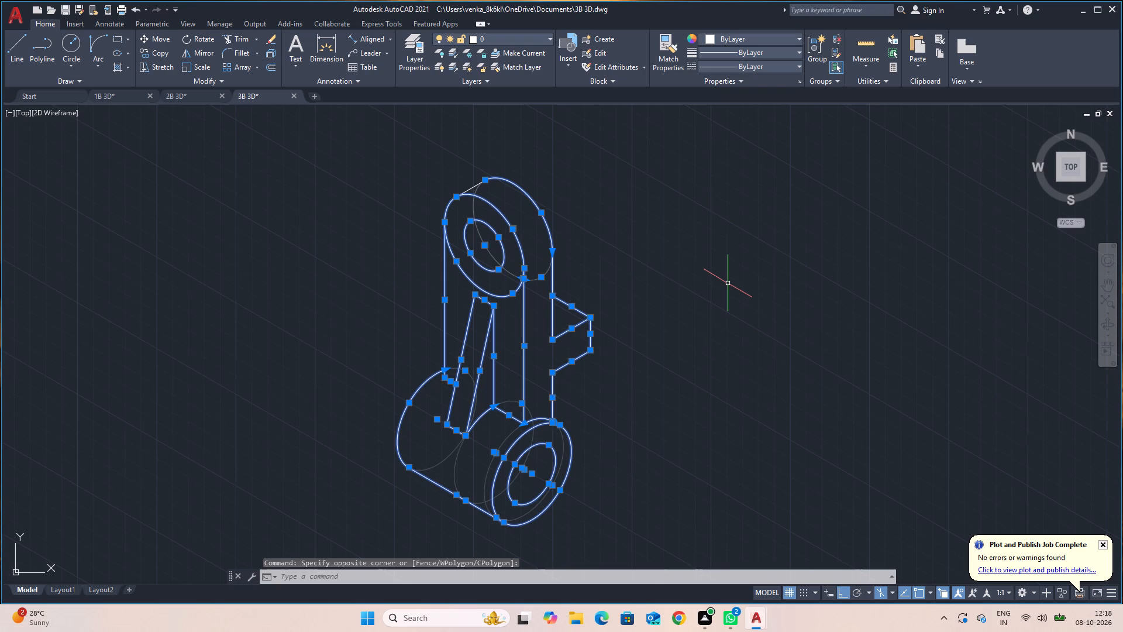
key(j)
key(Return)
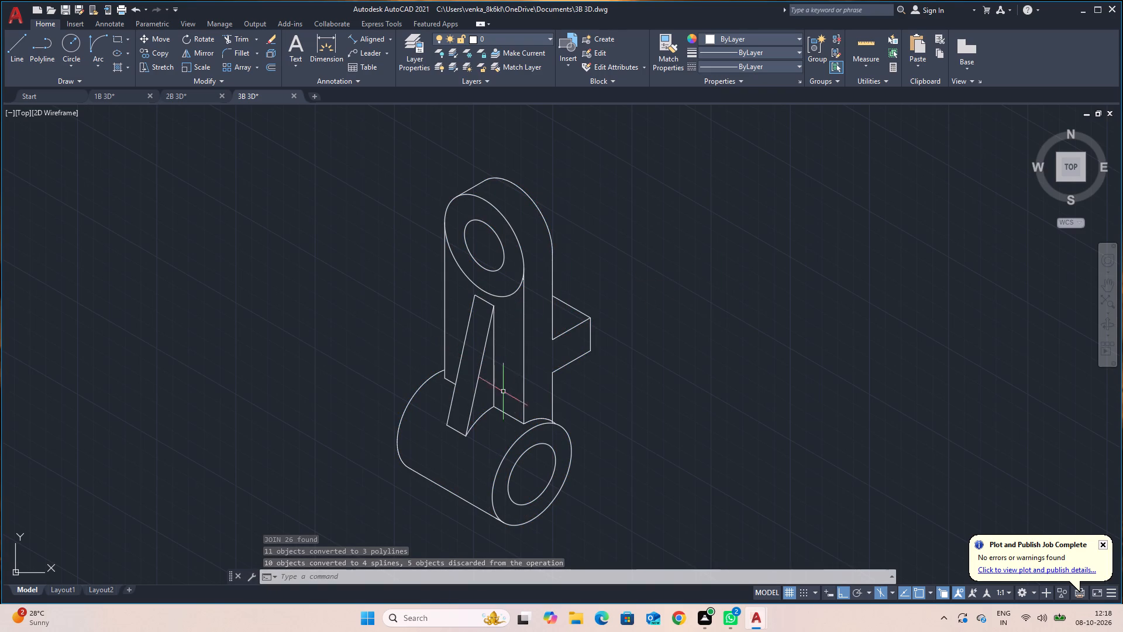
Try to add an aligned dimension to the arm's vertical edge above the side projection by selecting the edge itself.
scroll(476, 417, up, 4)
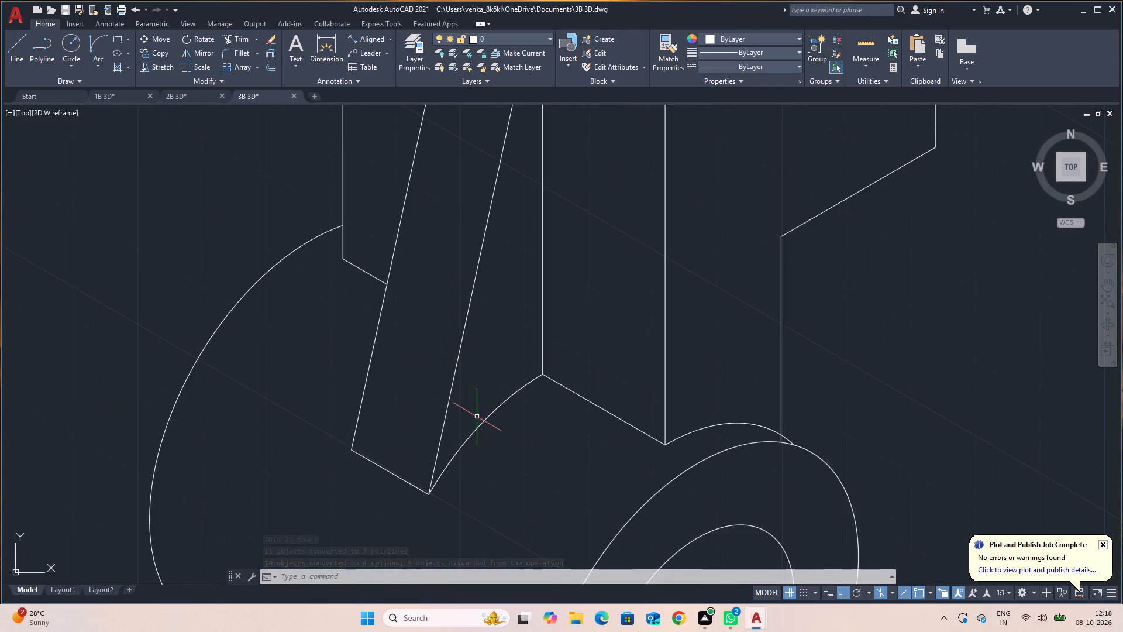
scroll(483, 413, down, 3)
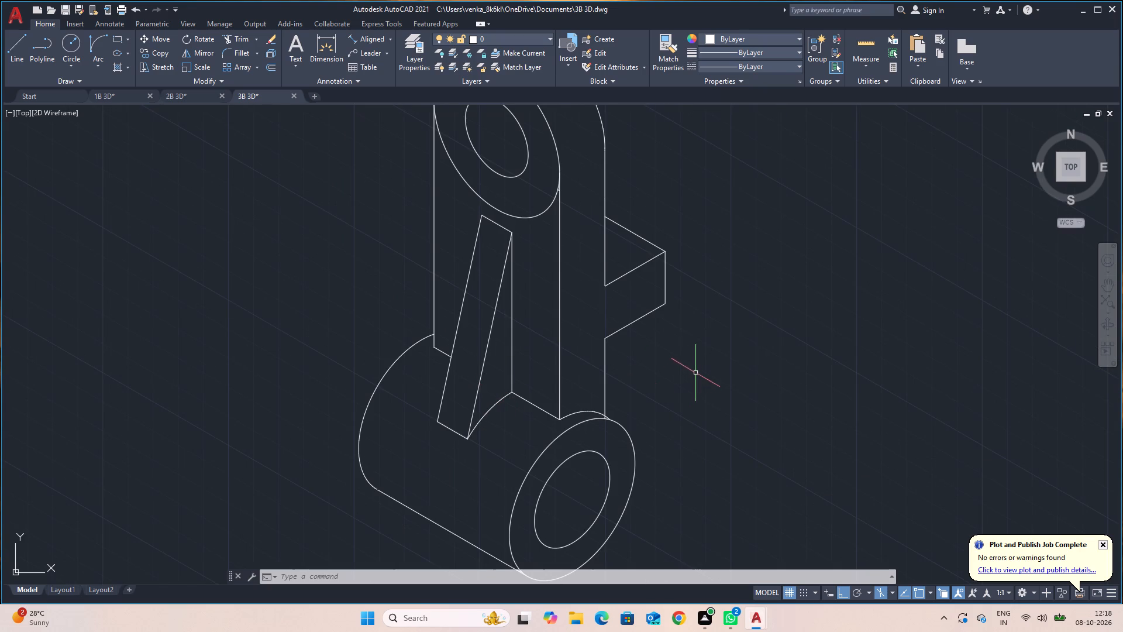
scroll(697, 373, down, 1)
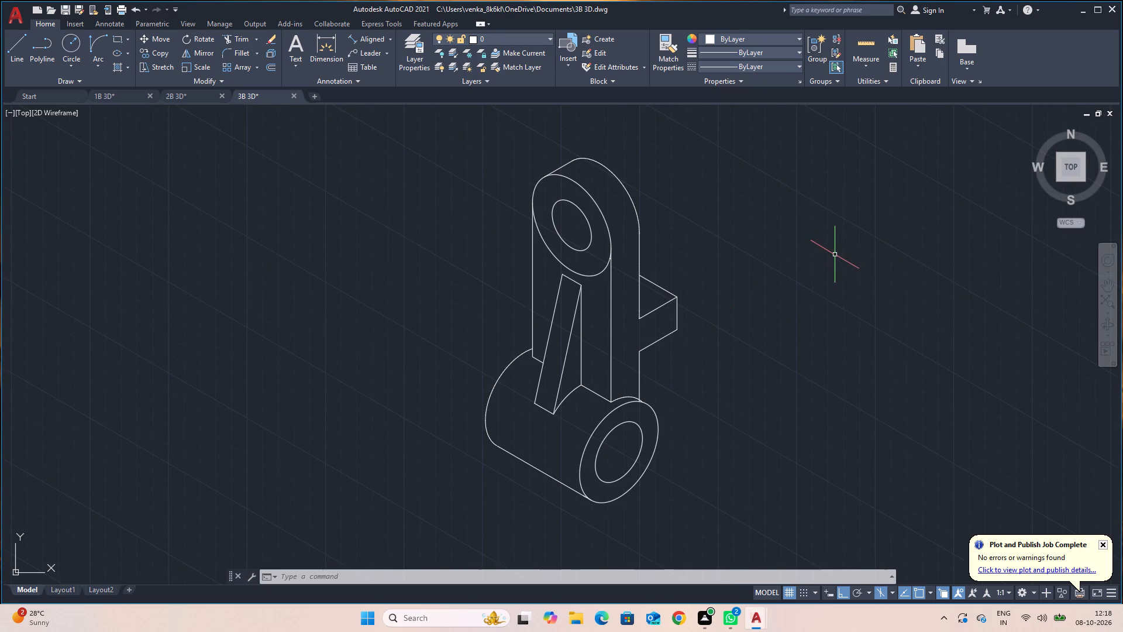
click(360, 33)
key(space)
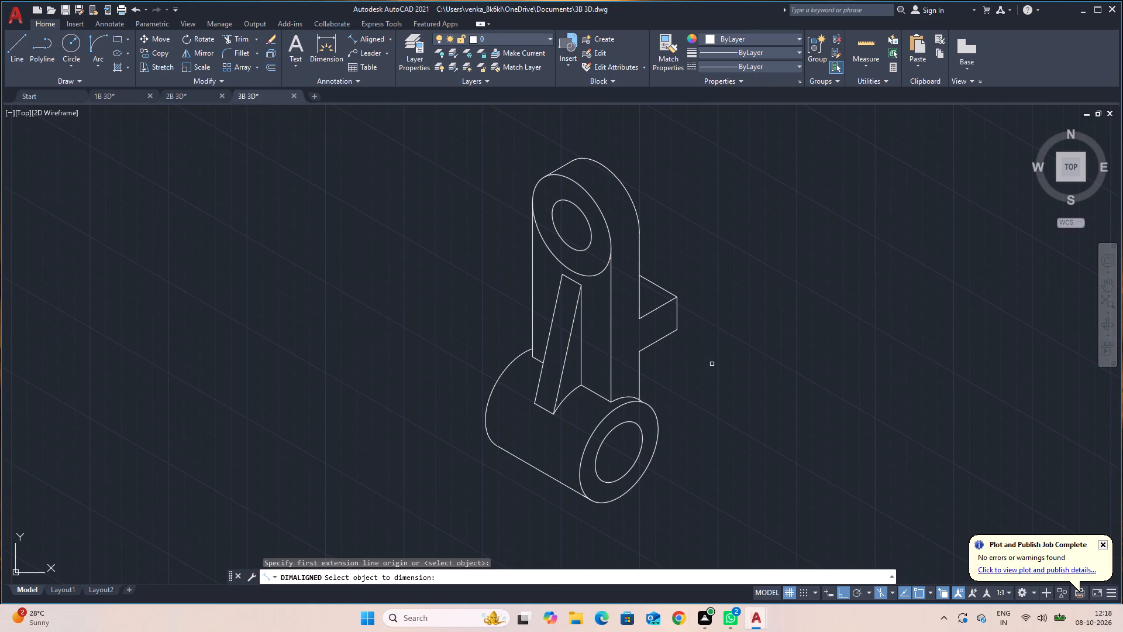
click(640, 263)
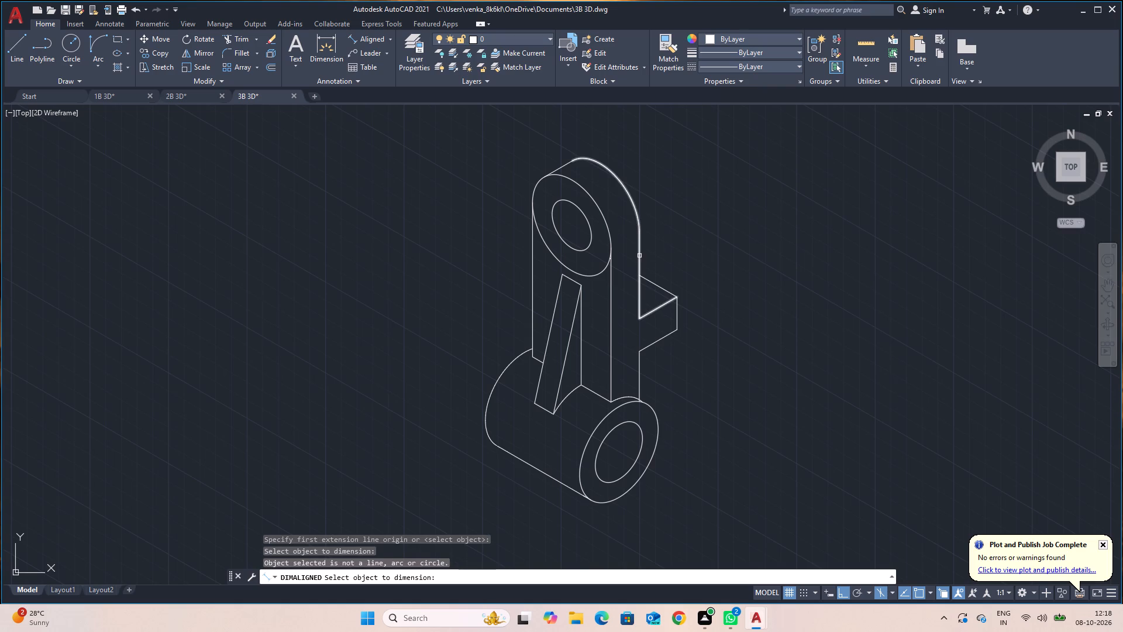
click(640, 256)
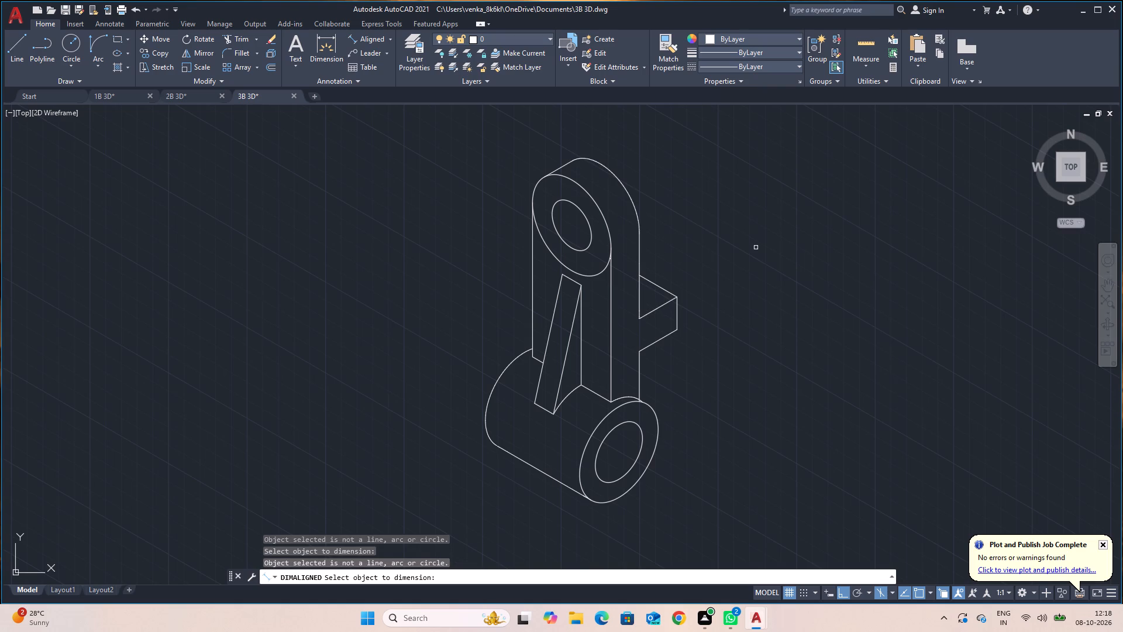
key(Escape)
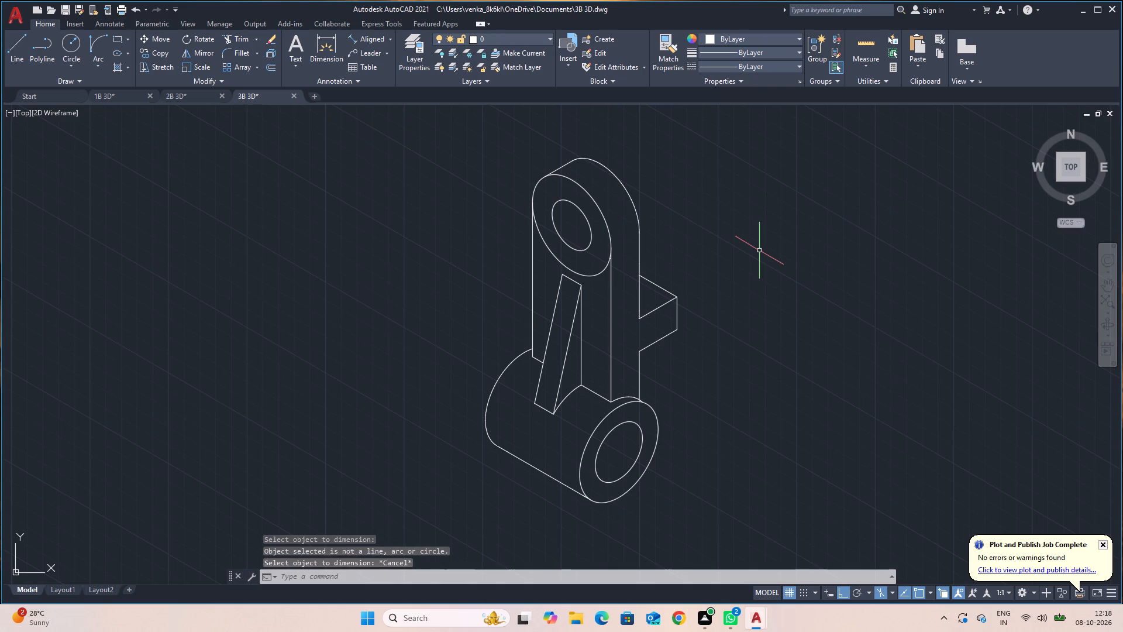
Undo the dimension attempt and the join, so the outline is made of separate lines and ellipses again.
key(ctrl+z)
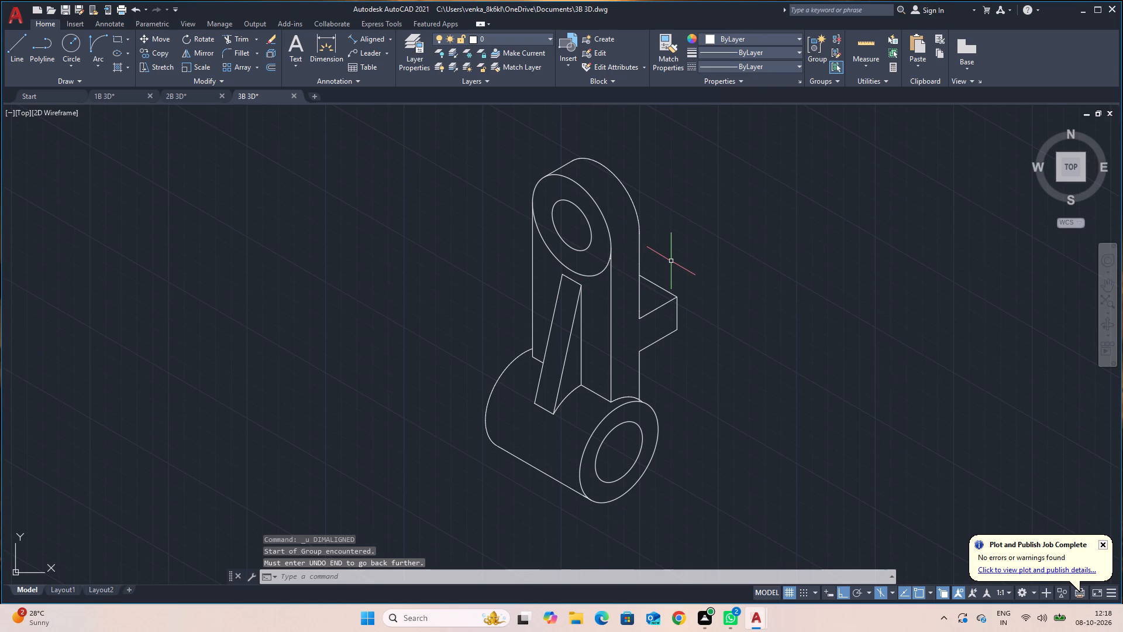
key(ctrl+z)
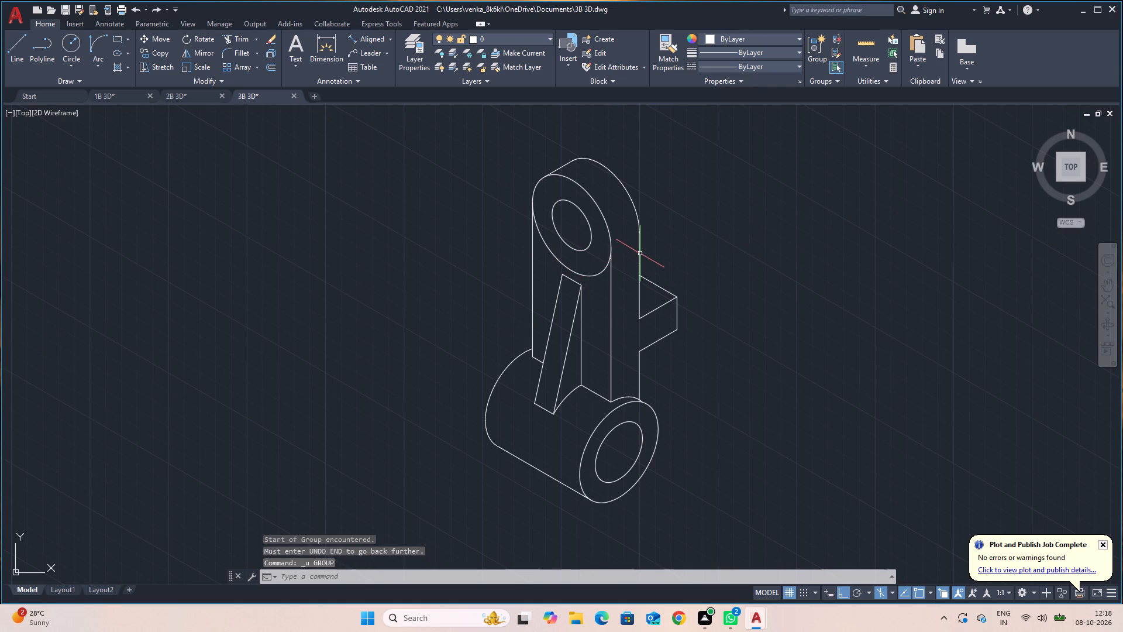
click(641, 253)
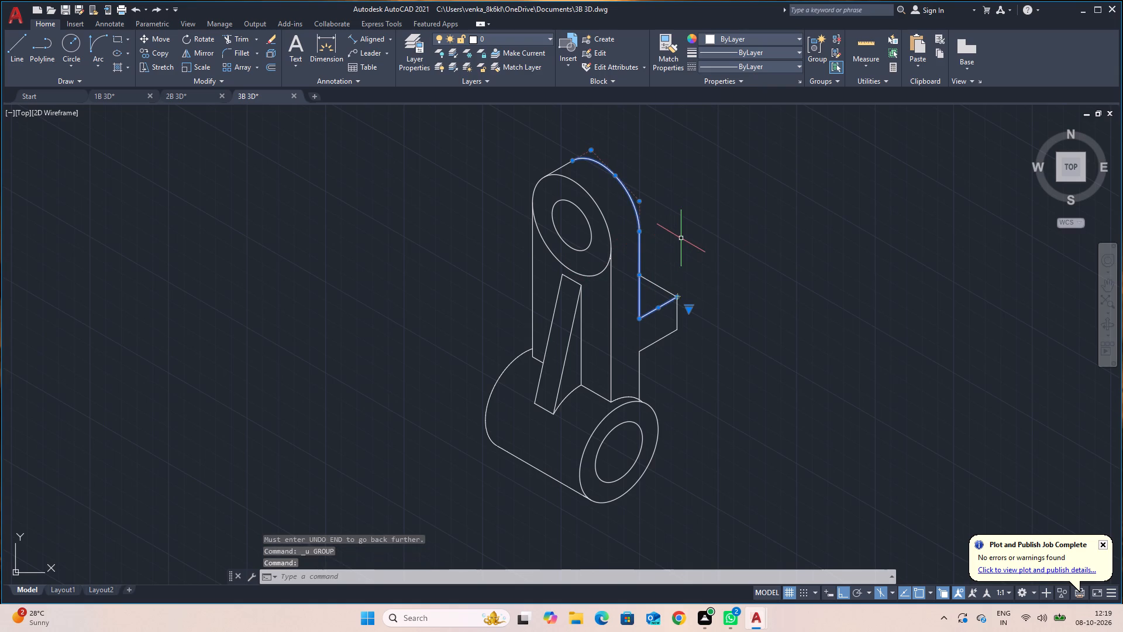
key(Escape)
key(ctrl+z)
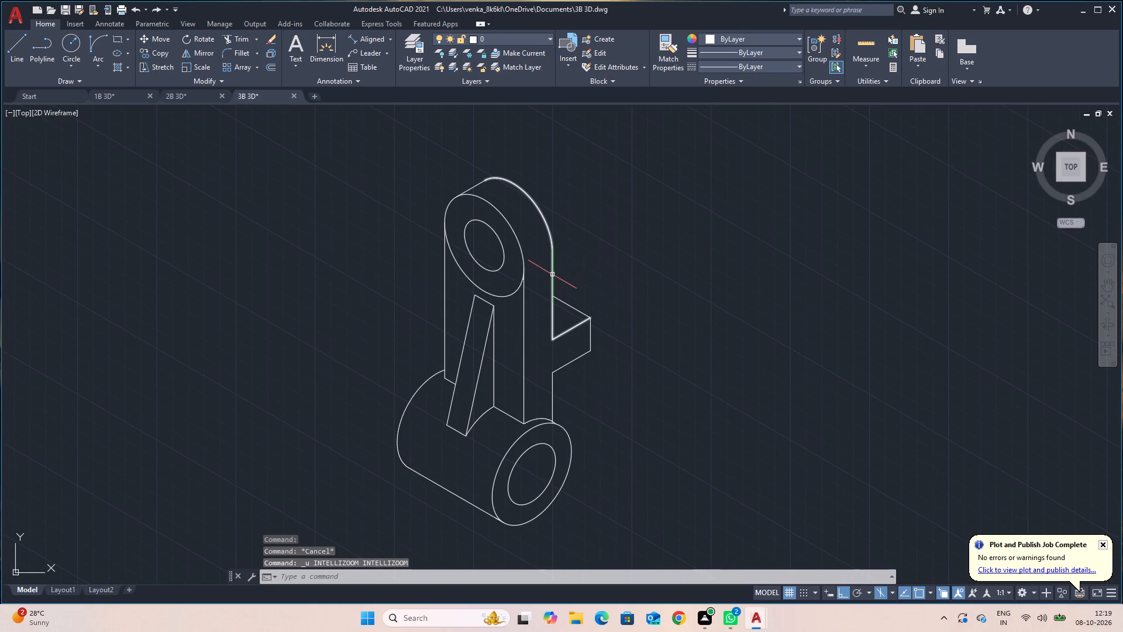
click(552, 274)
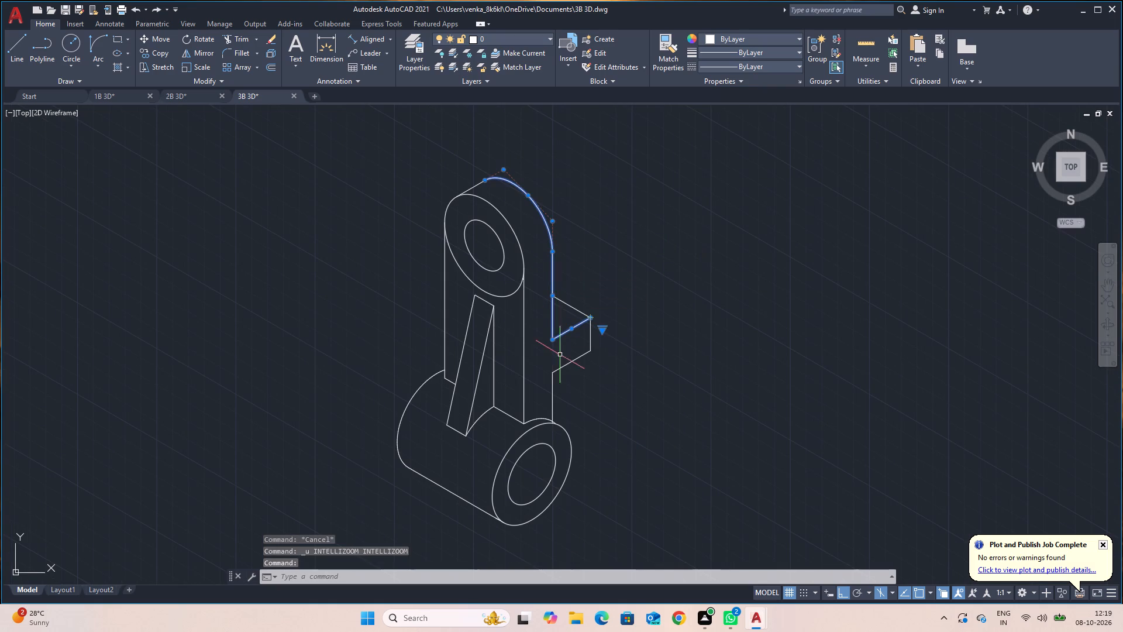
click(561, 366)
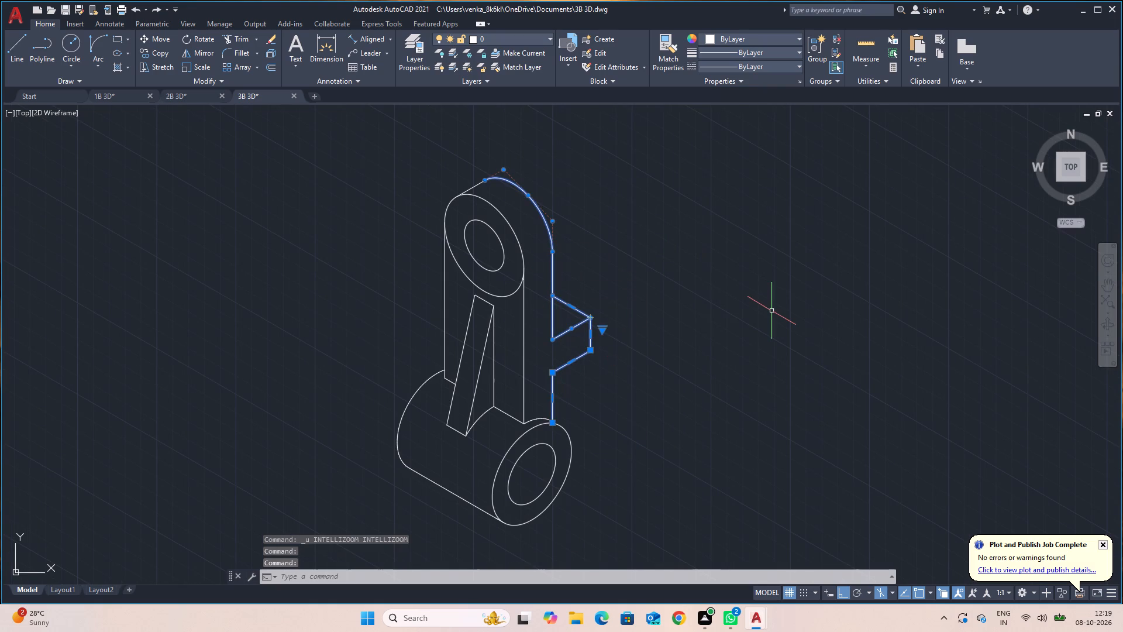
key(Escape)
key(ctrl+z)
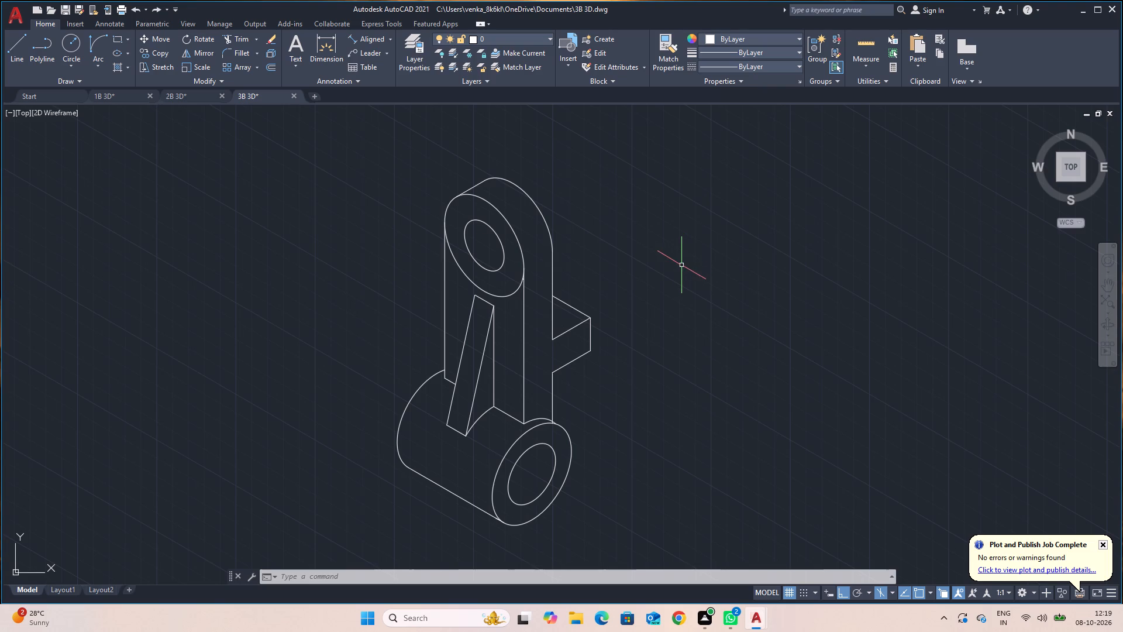
Add an aligned dimension to the arm's vertical edge at the side projection, placing it just outside the projection.
click(383, 39)
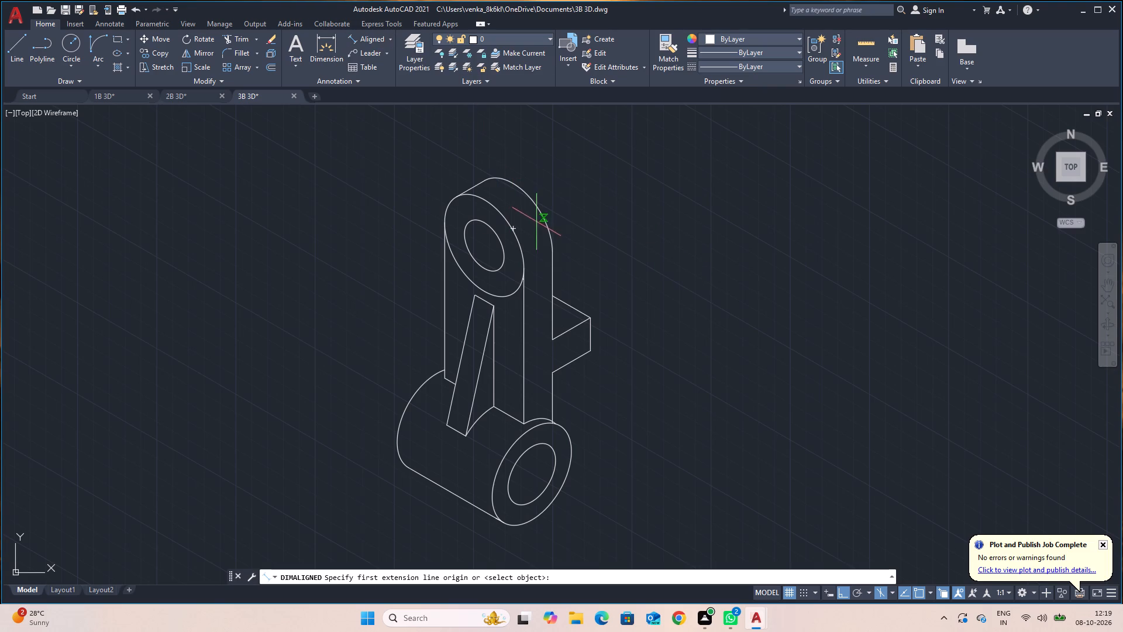
key(space)
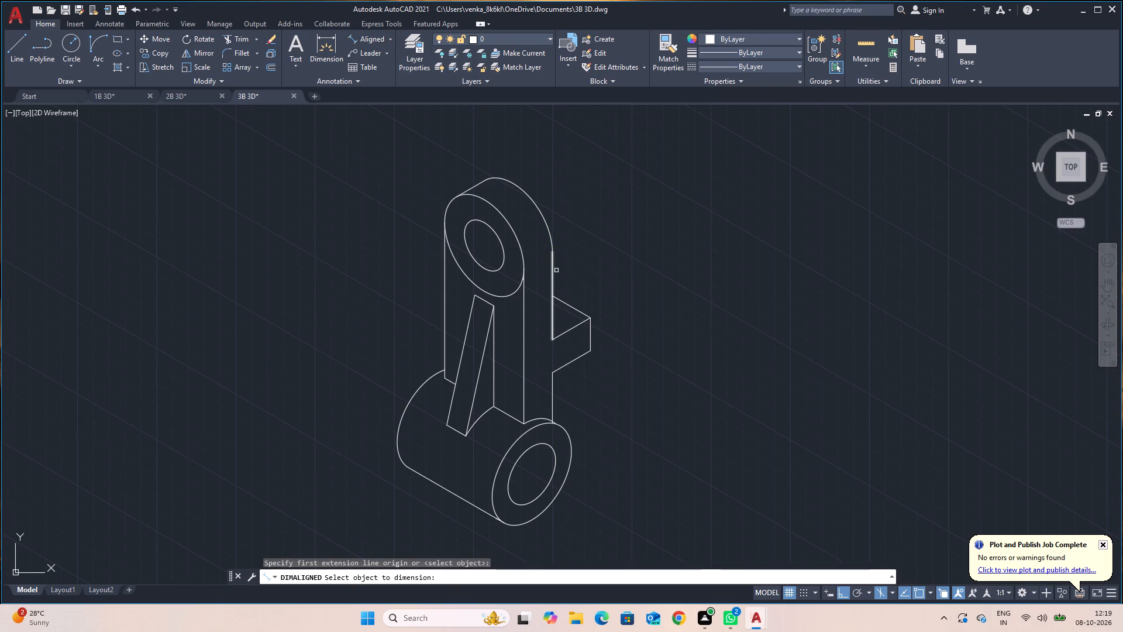
click(554, 268)
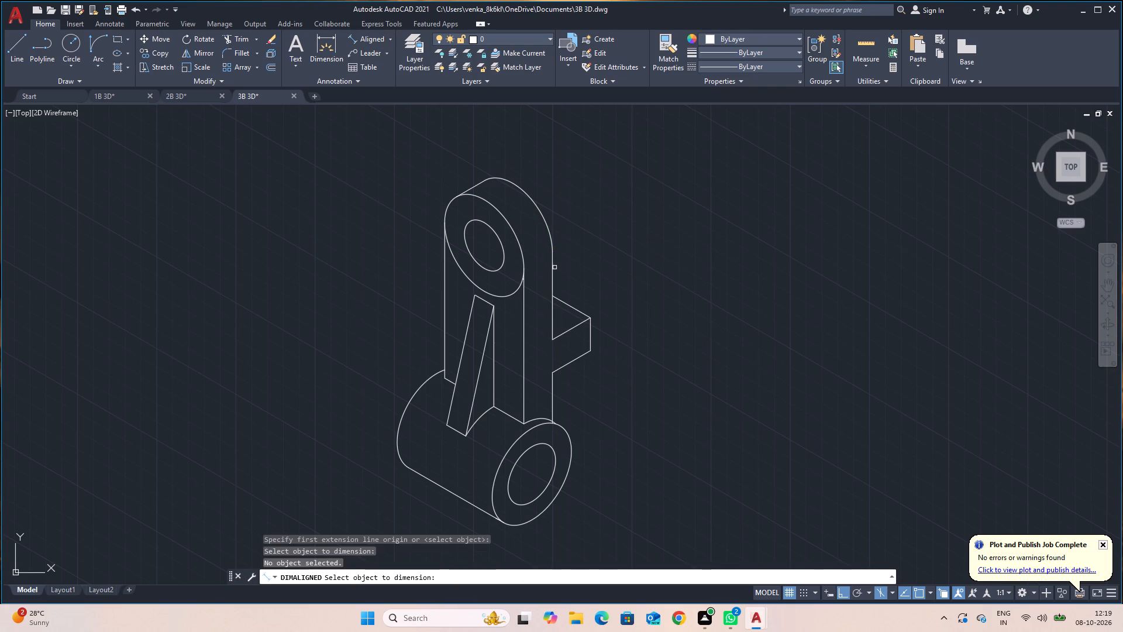
click(553, 266)
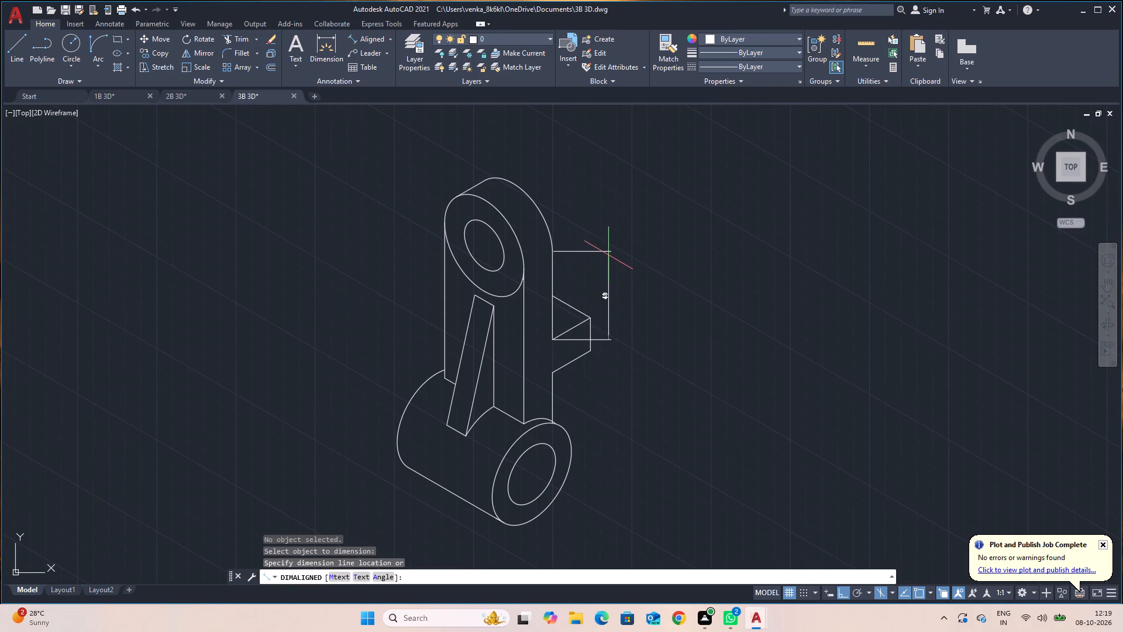
click(597, 256)
Add an aligned dimension to the side projection's outer vertical edge, placed just outside it.
key(space)
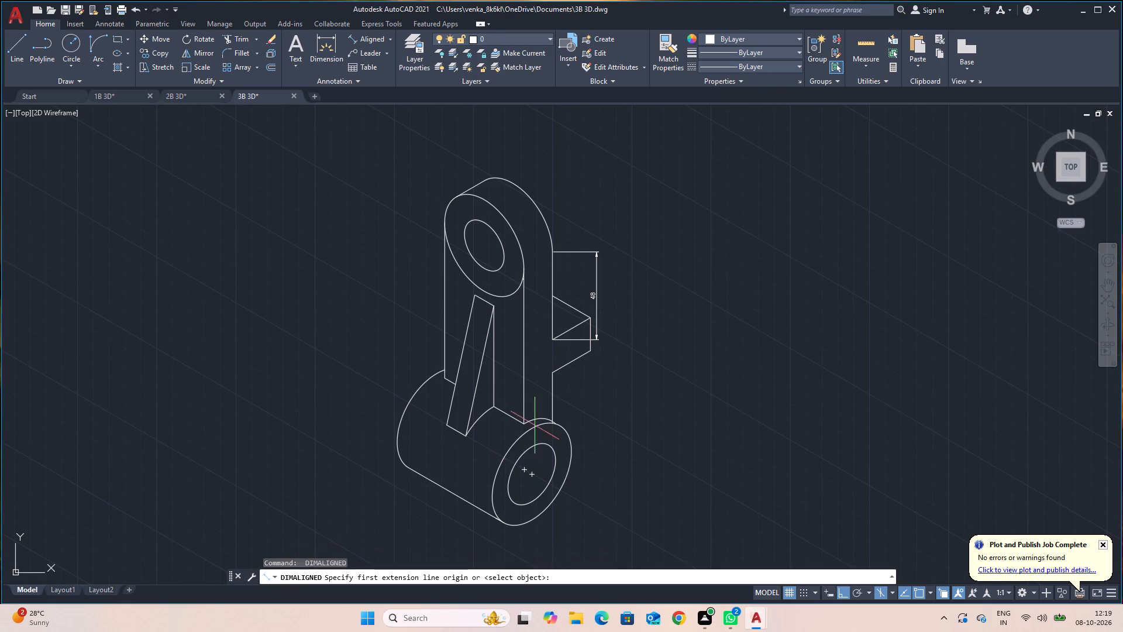
key(space)
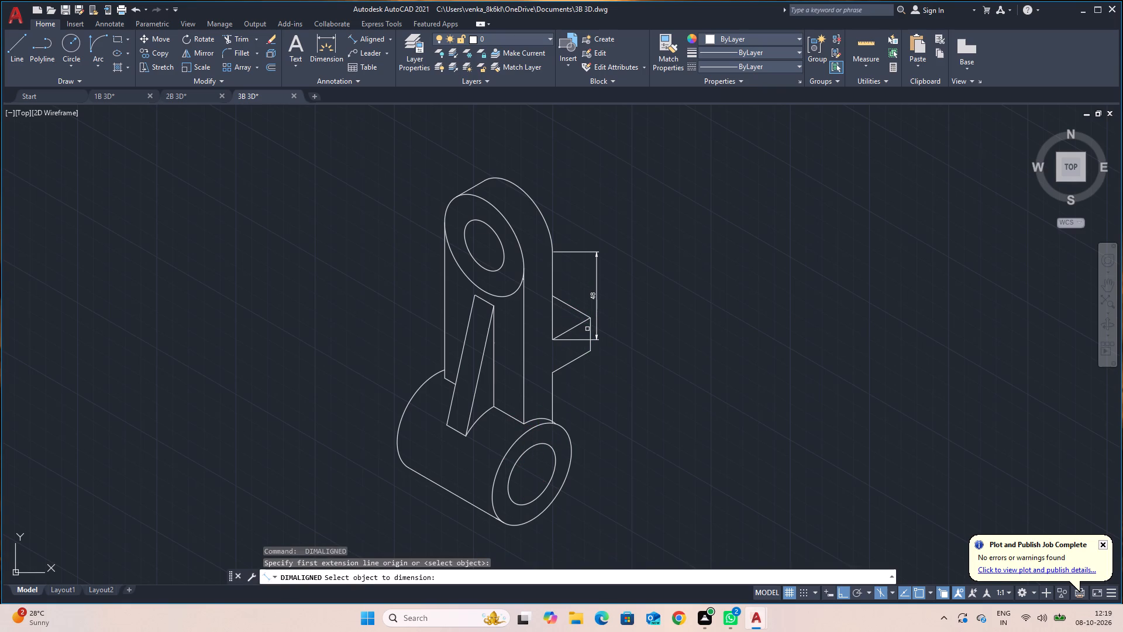
click(590, 328)
click(604, 327)
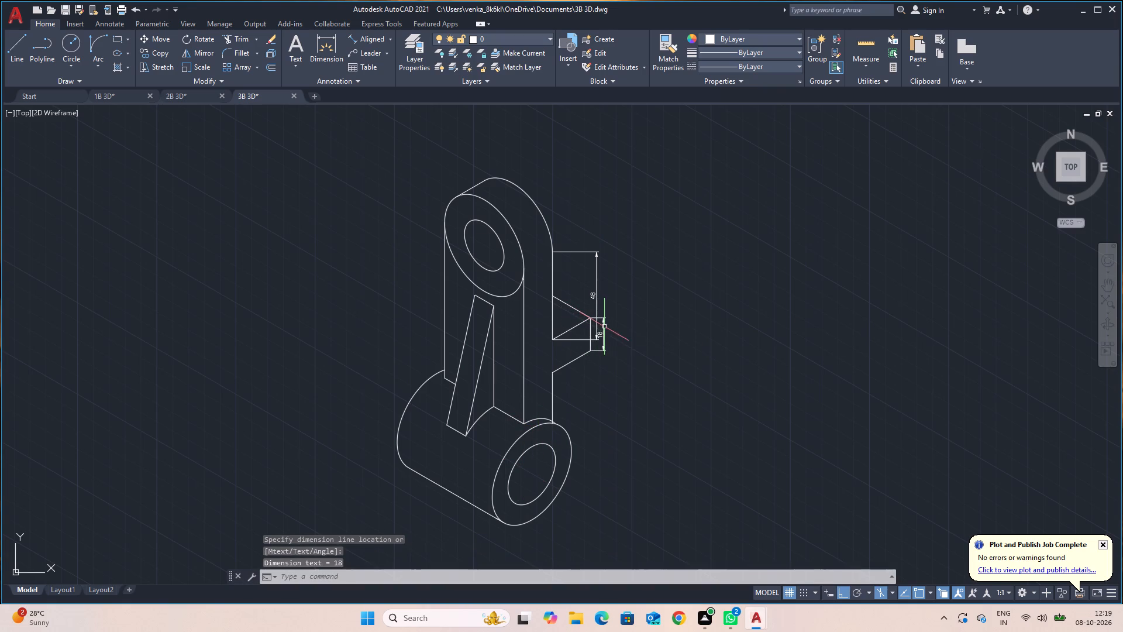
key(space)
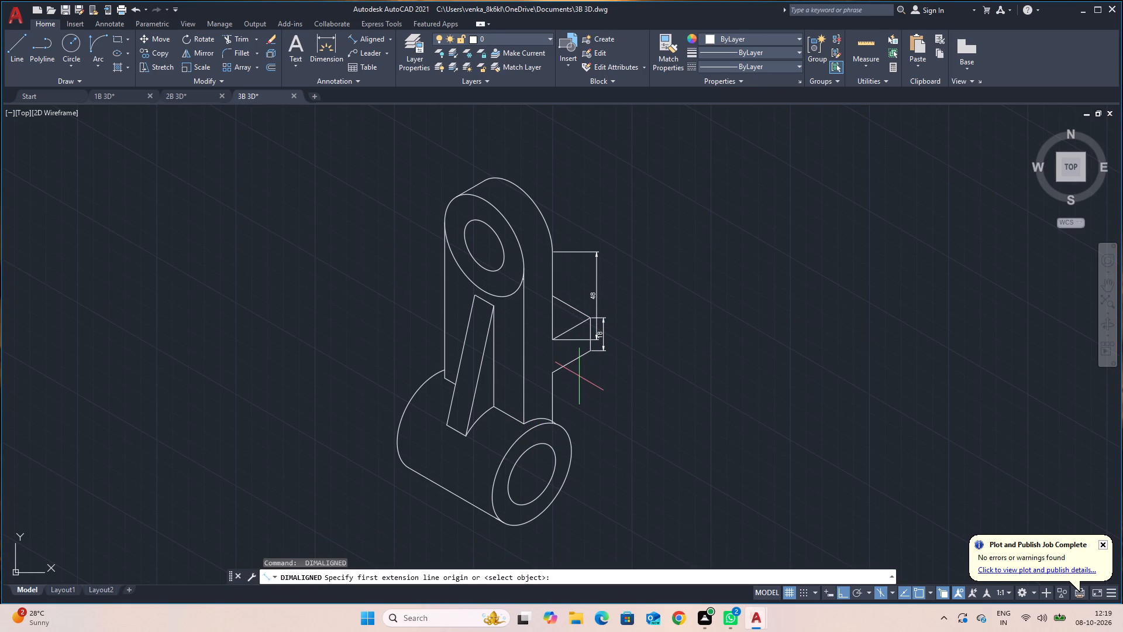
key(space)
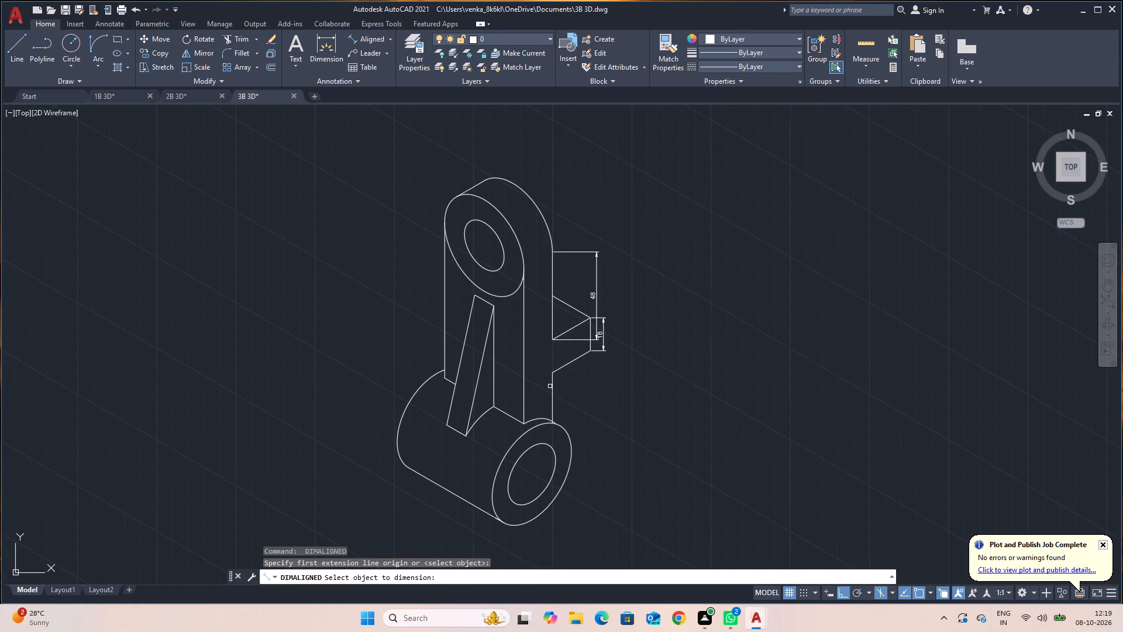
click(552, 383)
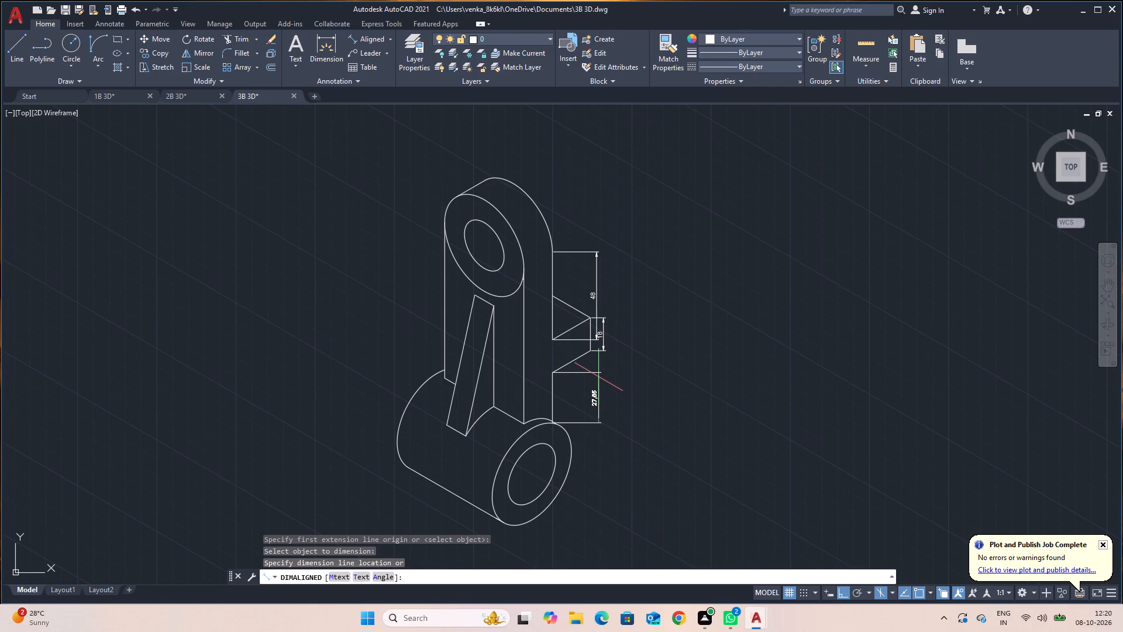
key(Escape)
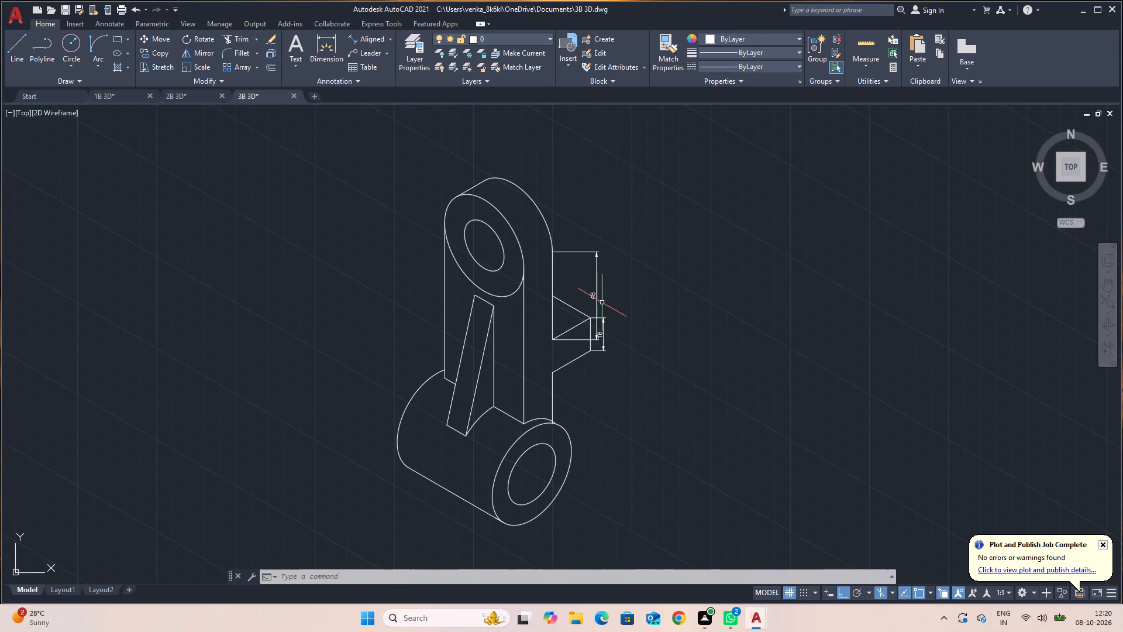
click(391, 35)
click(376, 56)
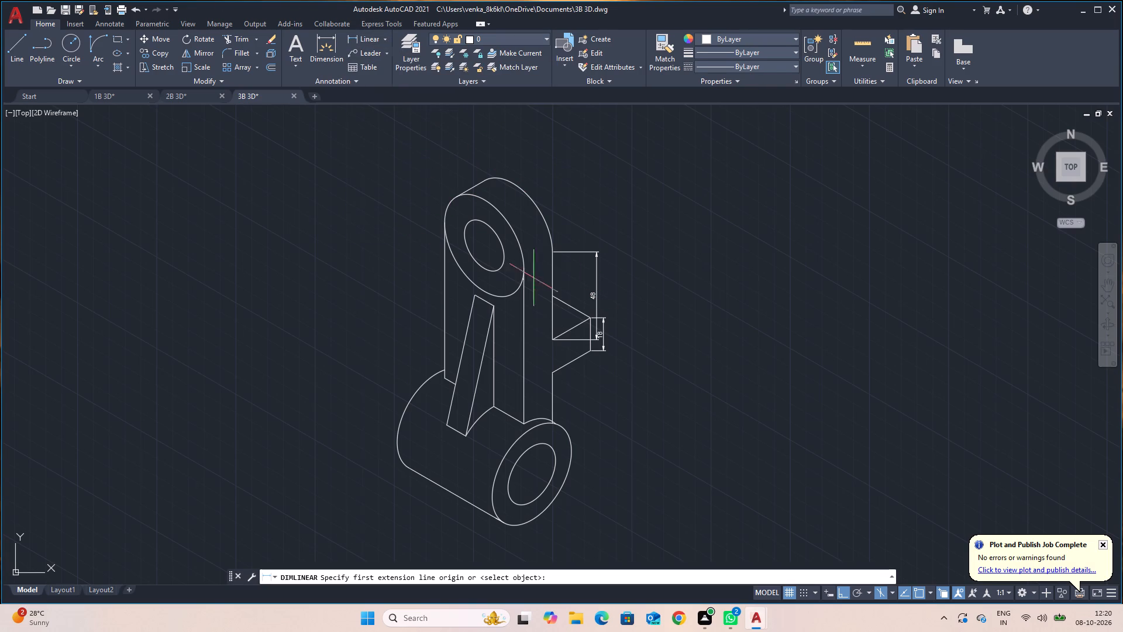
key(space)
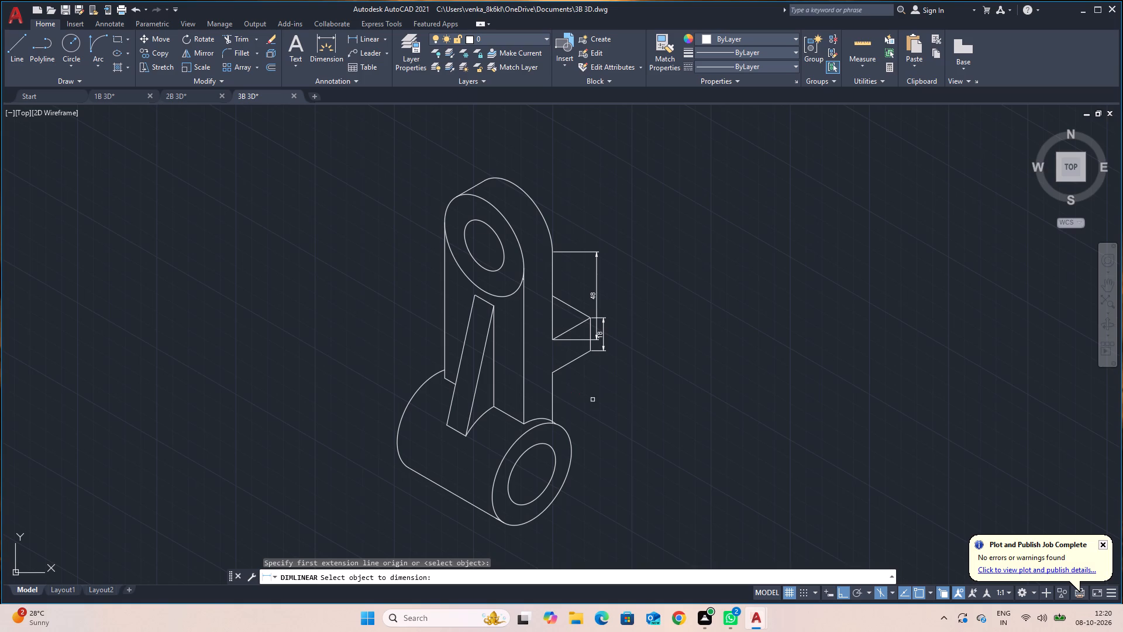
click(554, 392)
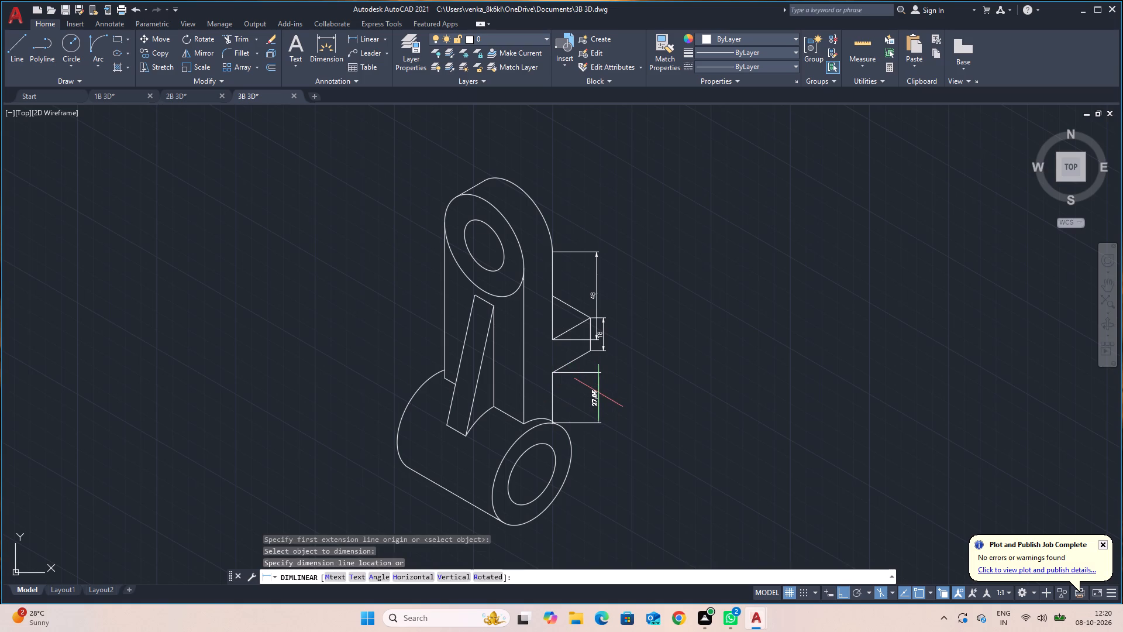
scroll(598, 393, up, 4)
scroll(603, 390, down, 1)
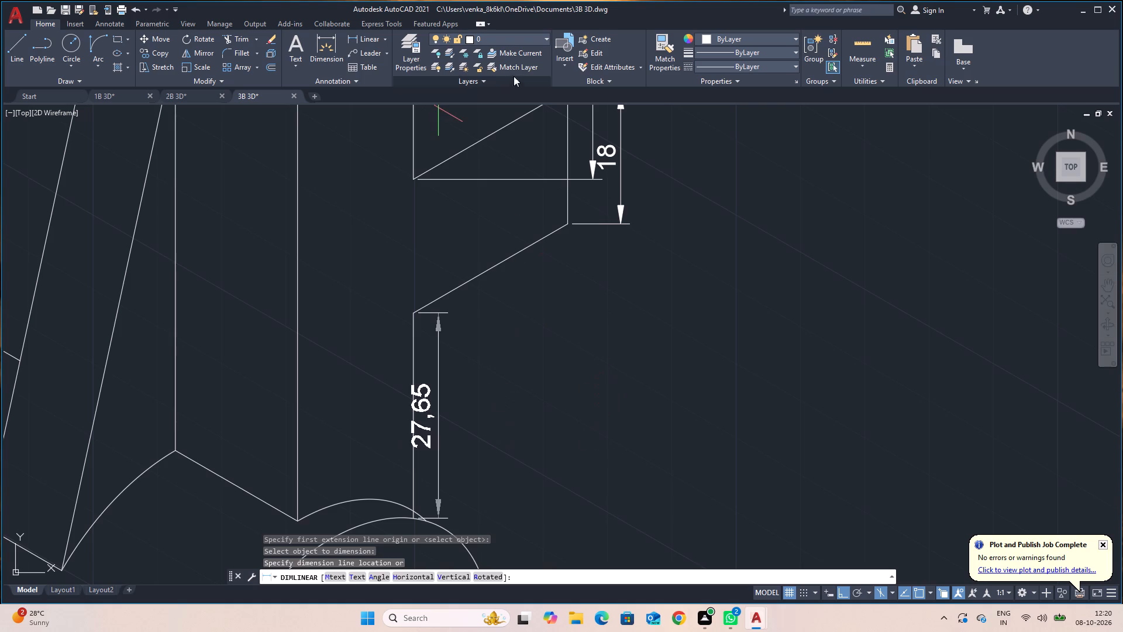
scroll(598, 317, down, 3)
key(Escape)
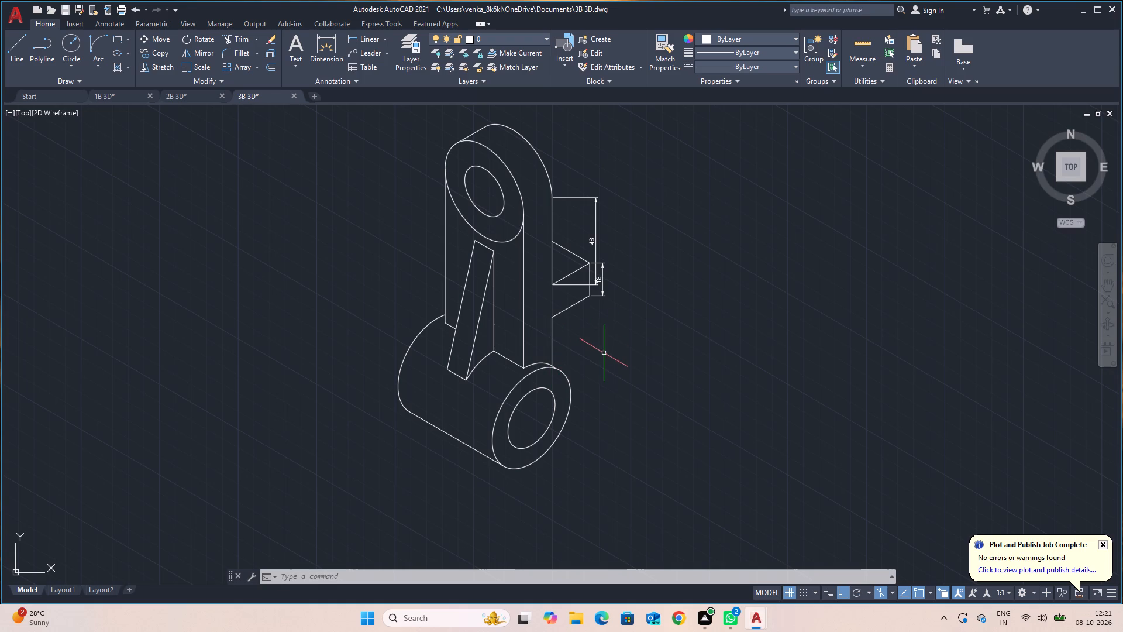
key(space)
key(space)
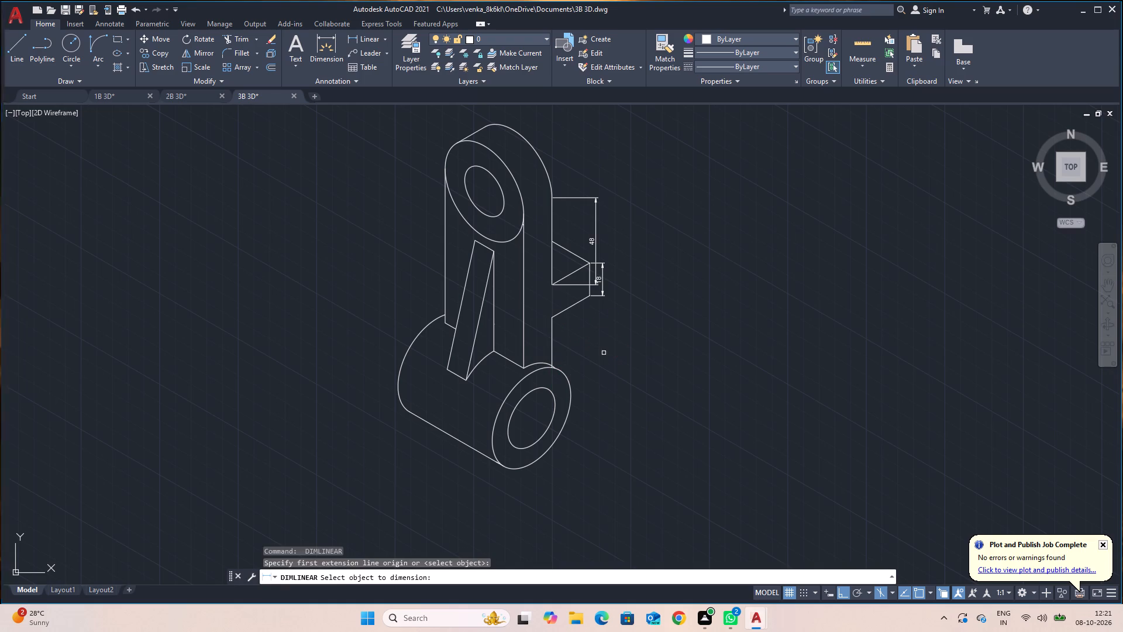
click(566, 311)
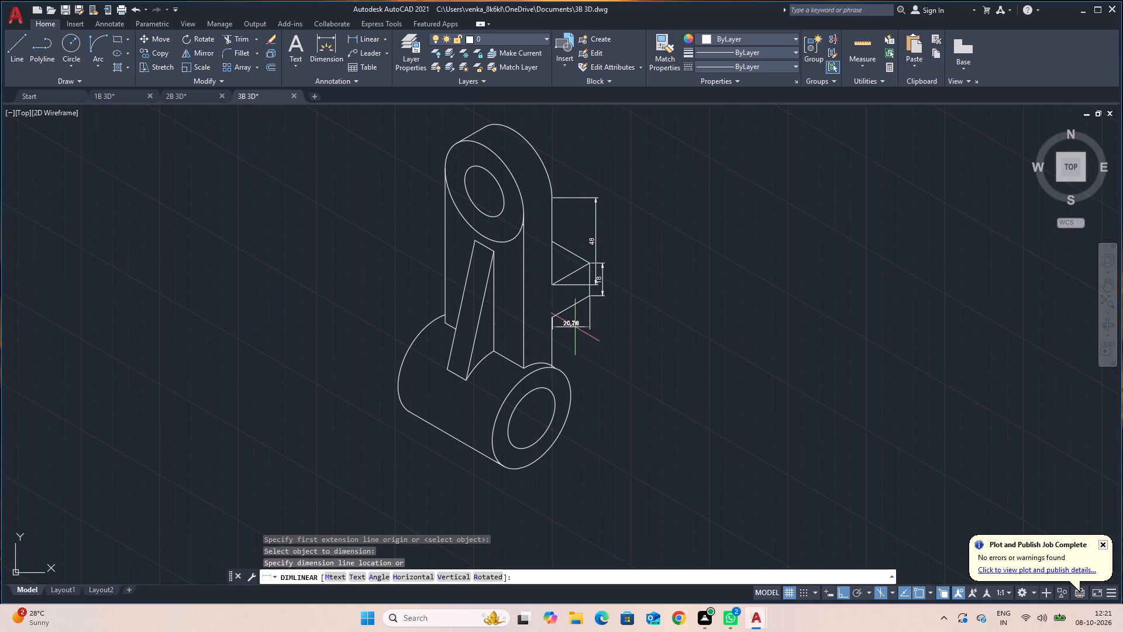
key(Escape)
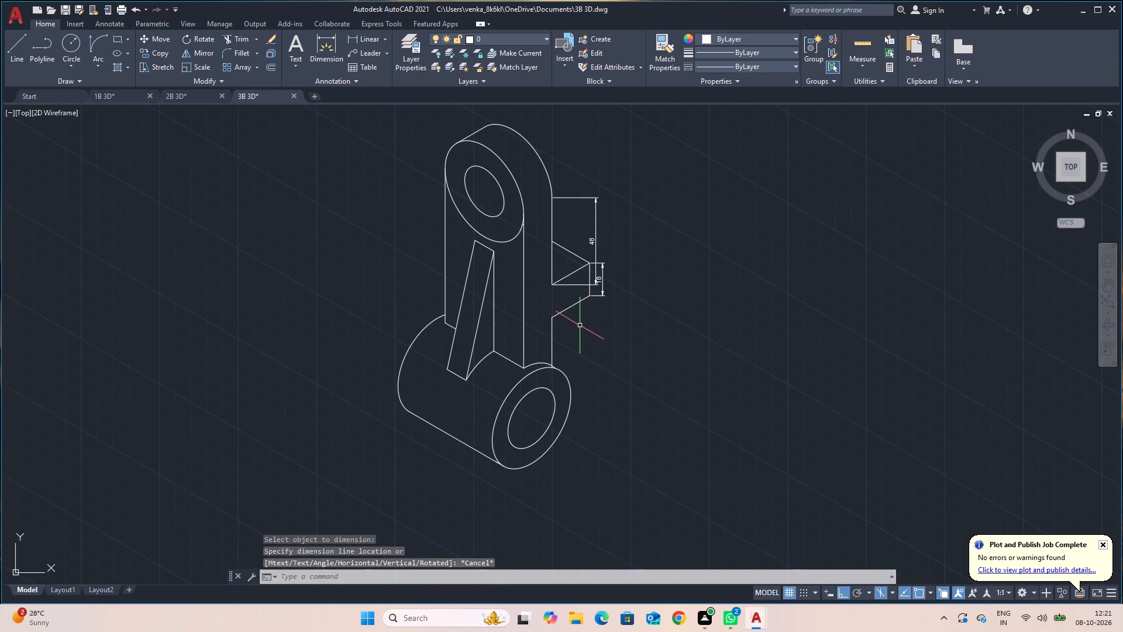
Add an aligned dimension to the side projection's lower slanted edge, placing it just below that edge.
click(384, 37)
click(380, 75)
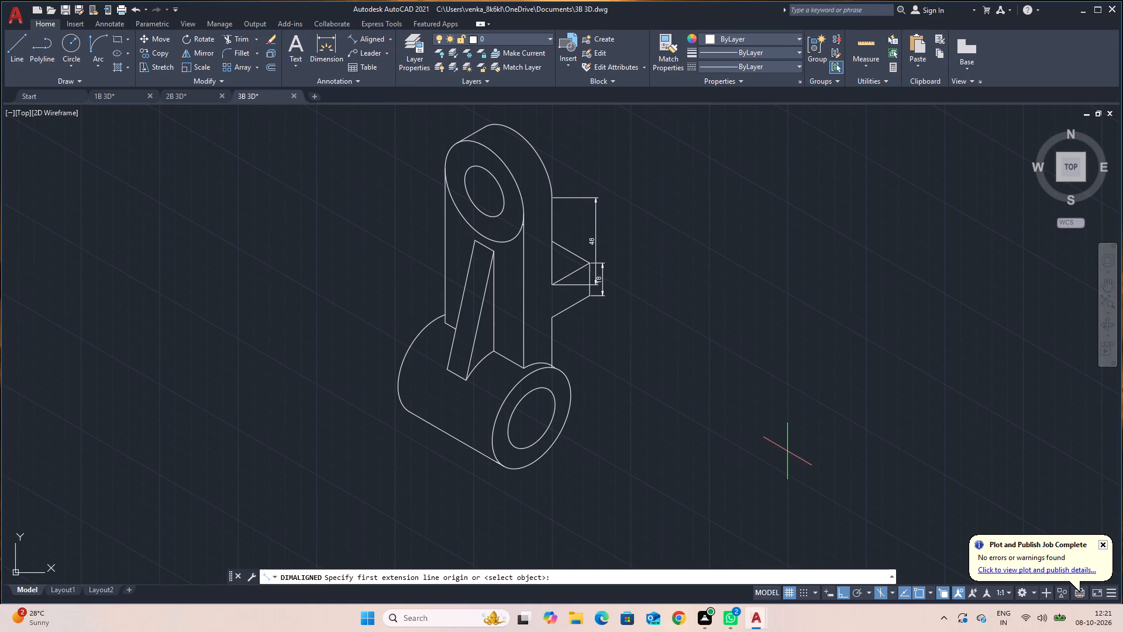
key(space)
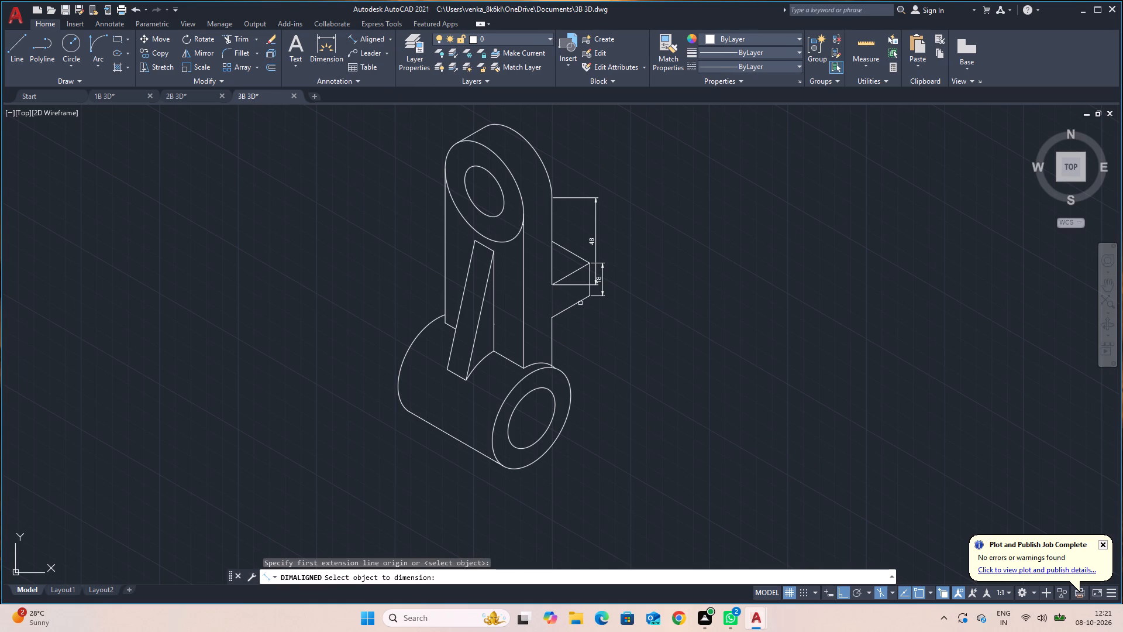
click(575, 305)
click(578, 320)
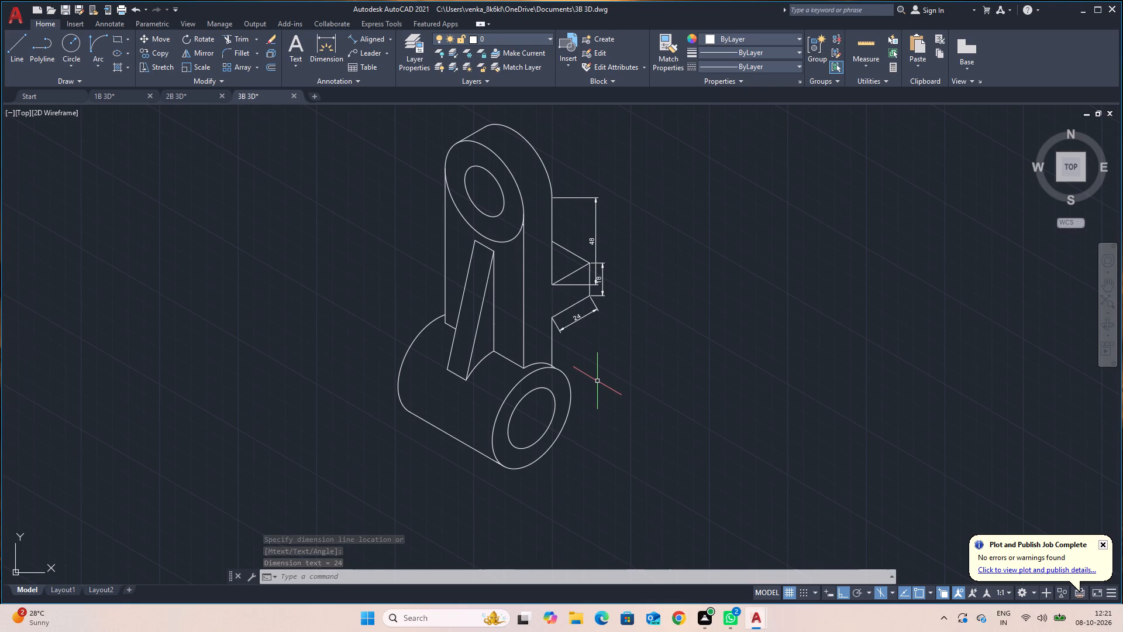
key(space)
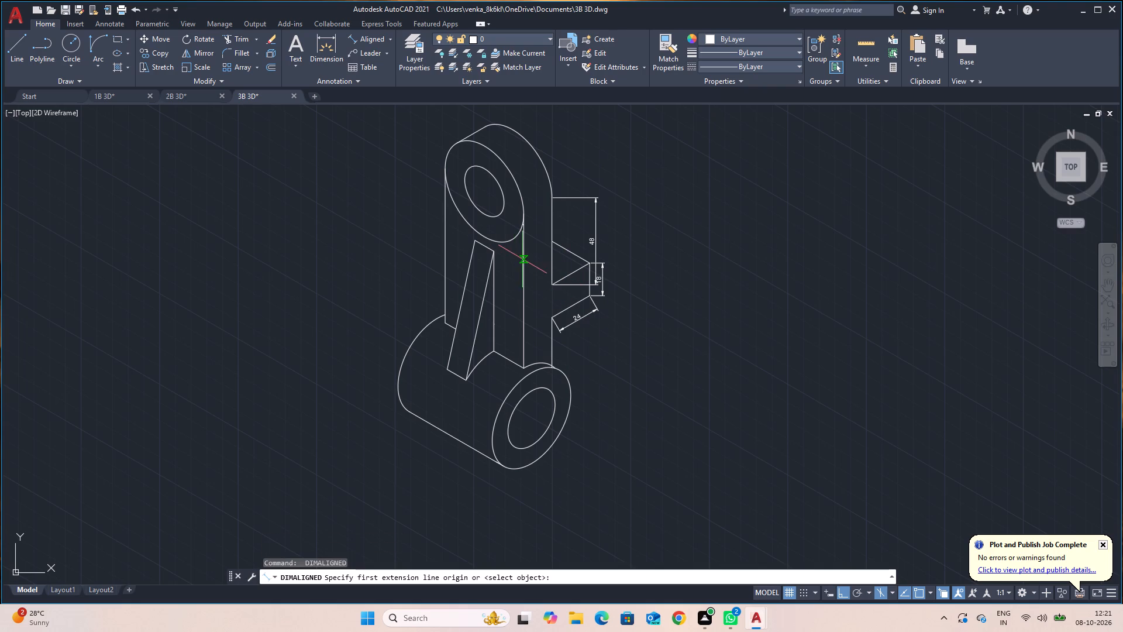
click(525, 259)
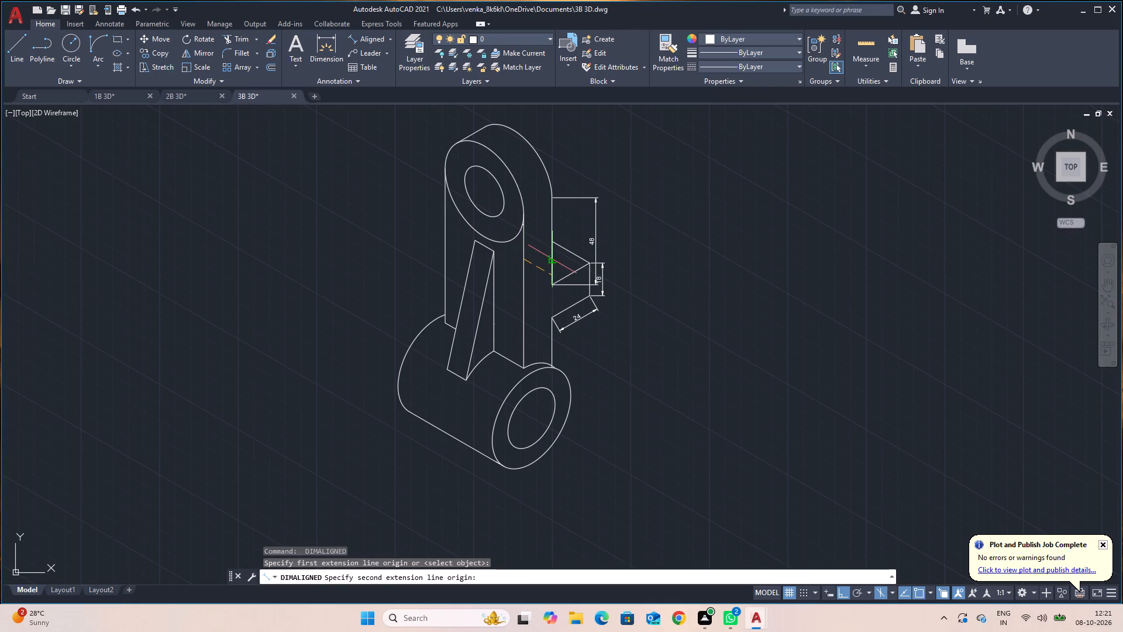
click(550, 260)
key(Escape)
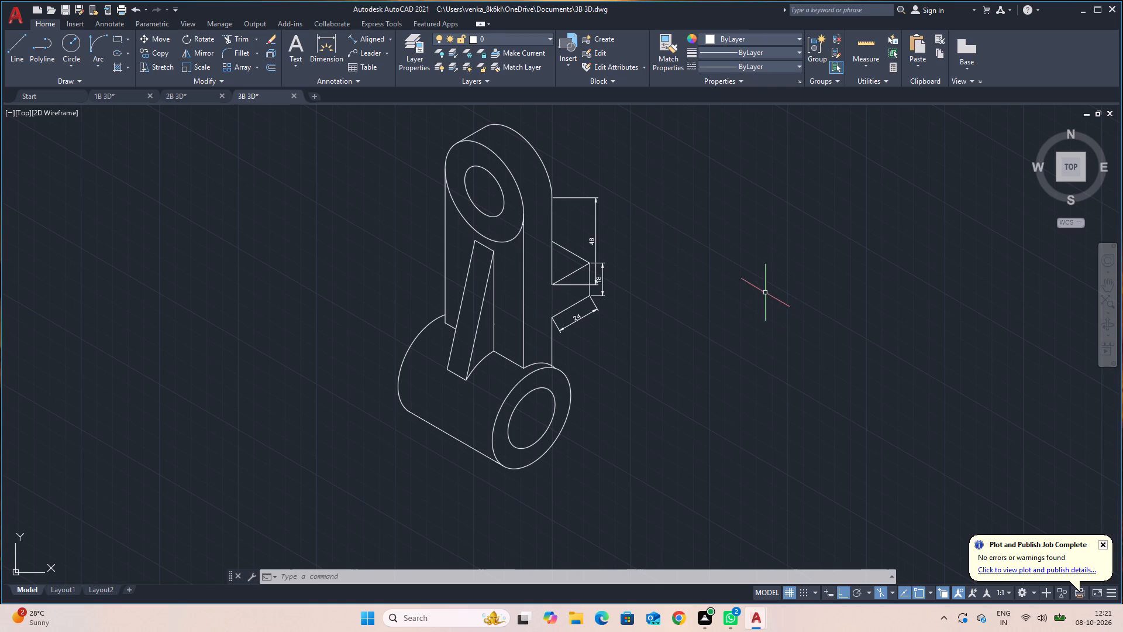
Add a vertical aligned dimension from the upper end of the arm's outer front edge down to the rib-top level, placed outside the arm.
key(space)
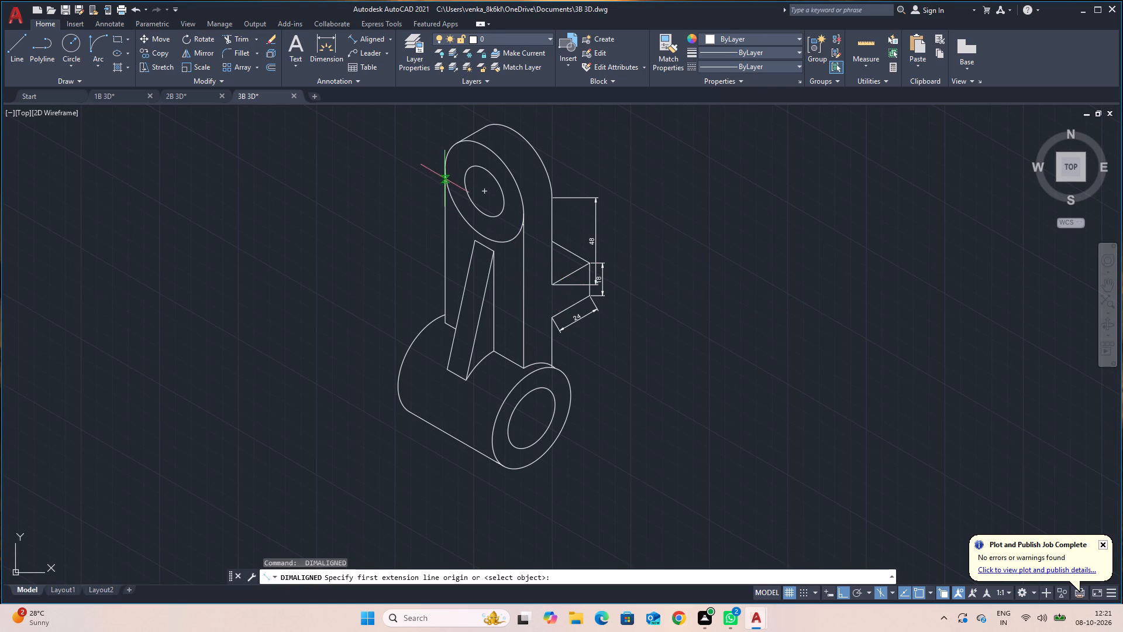
key(space)
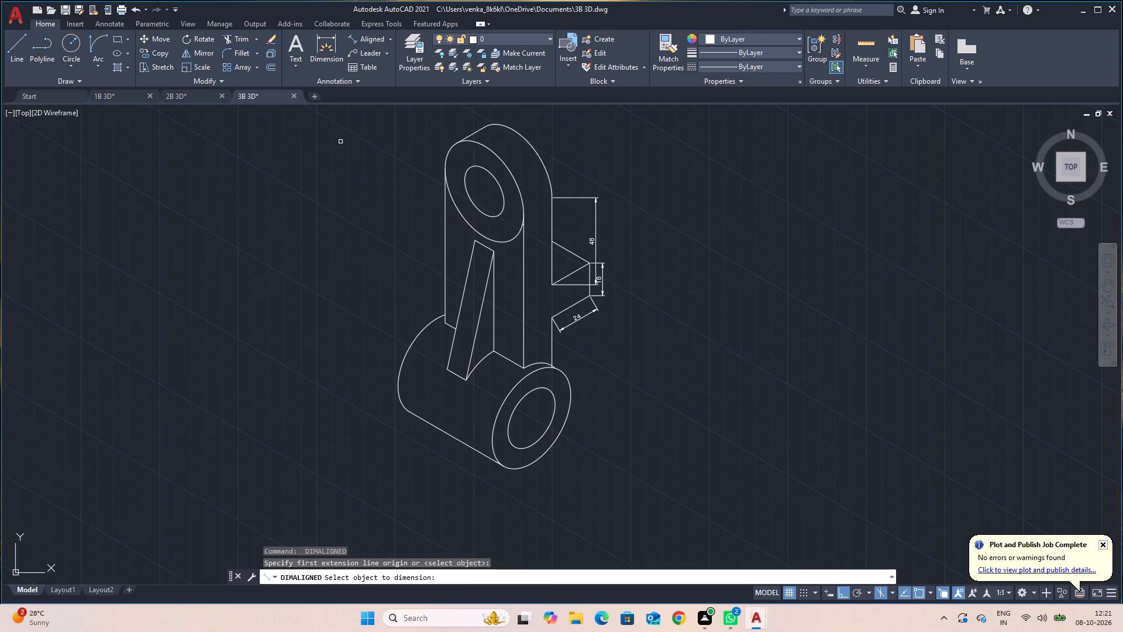
key(space)
key(space)
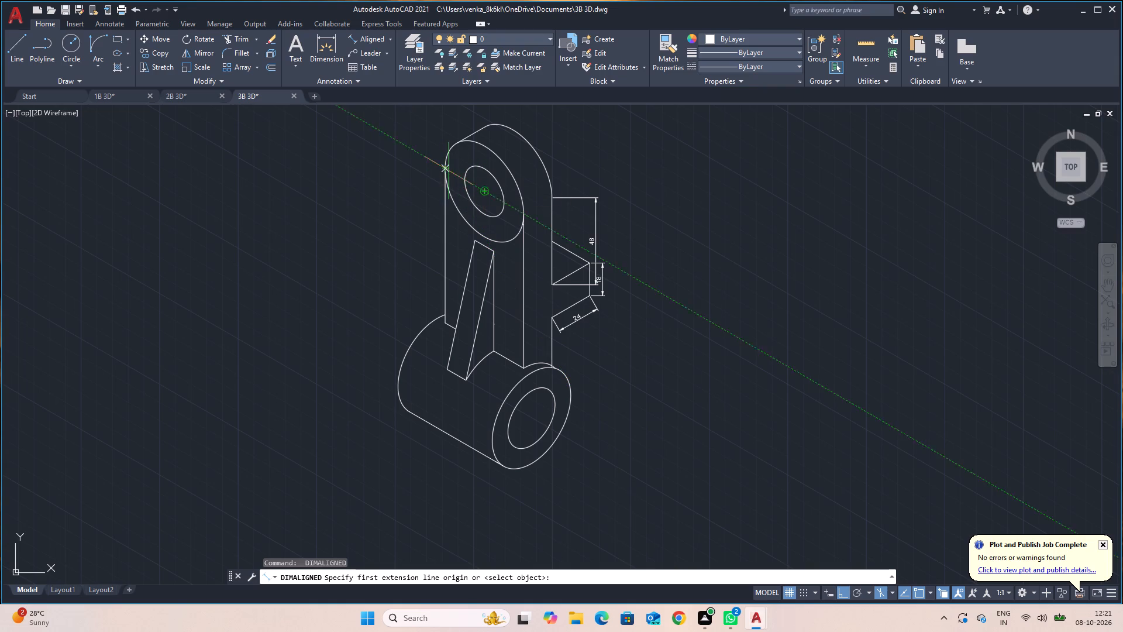
click(447, 170)
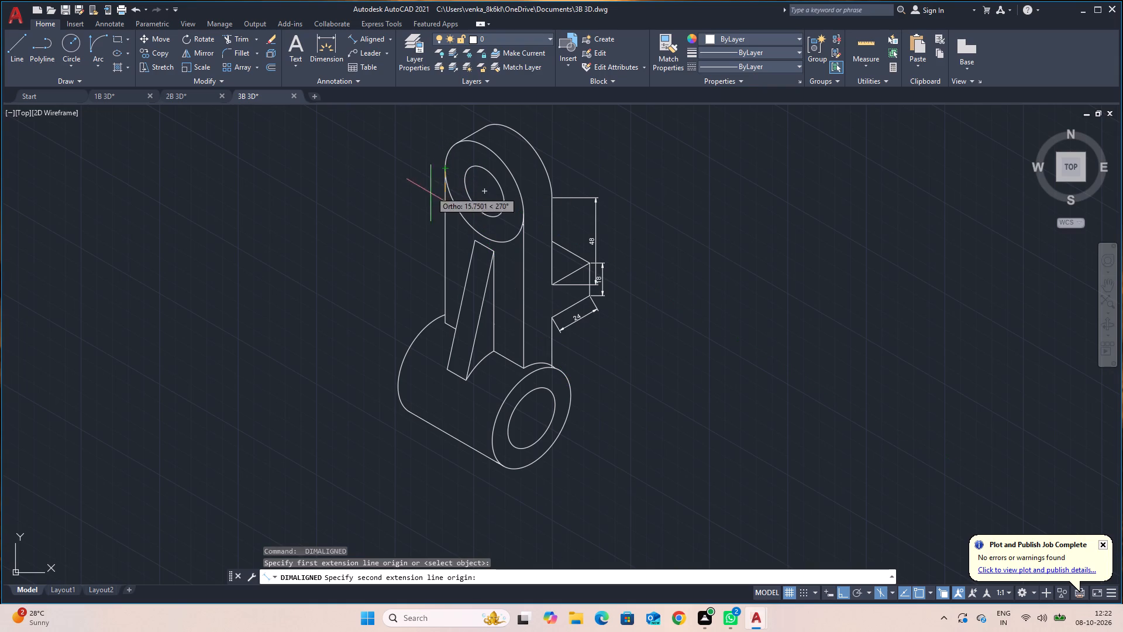
click(459, 227)
click(418, 226)
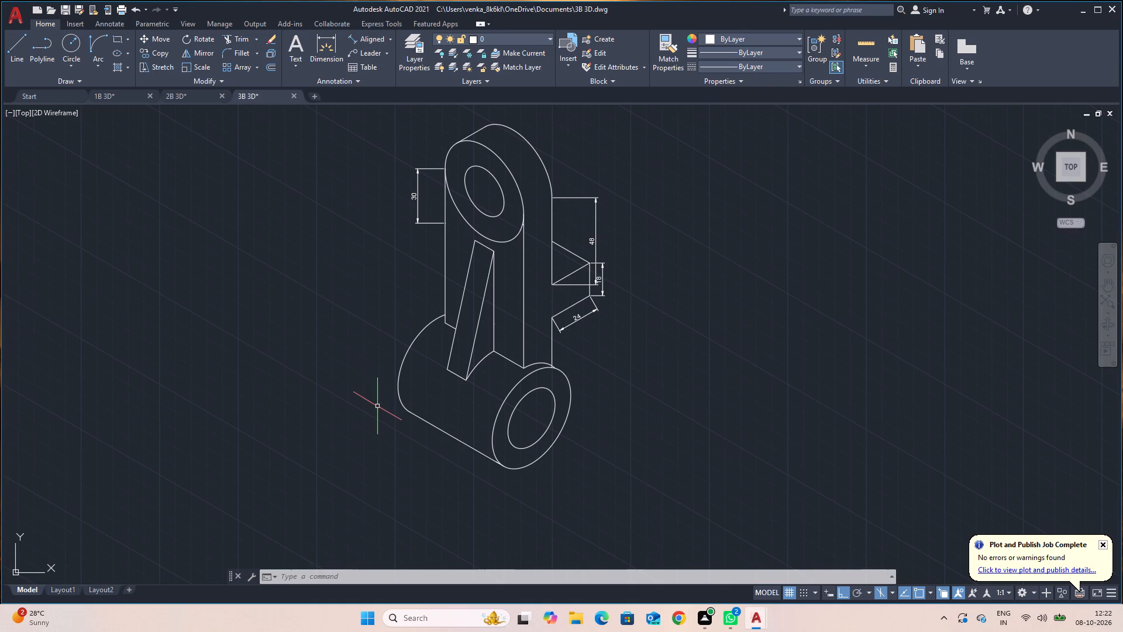
Add an aligned dimension for the cylinder's length between its two end-face centres, placing it below the cylinder.
key(space)
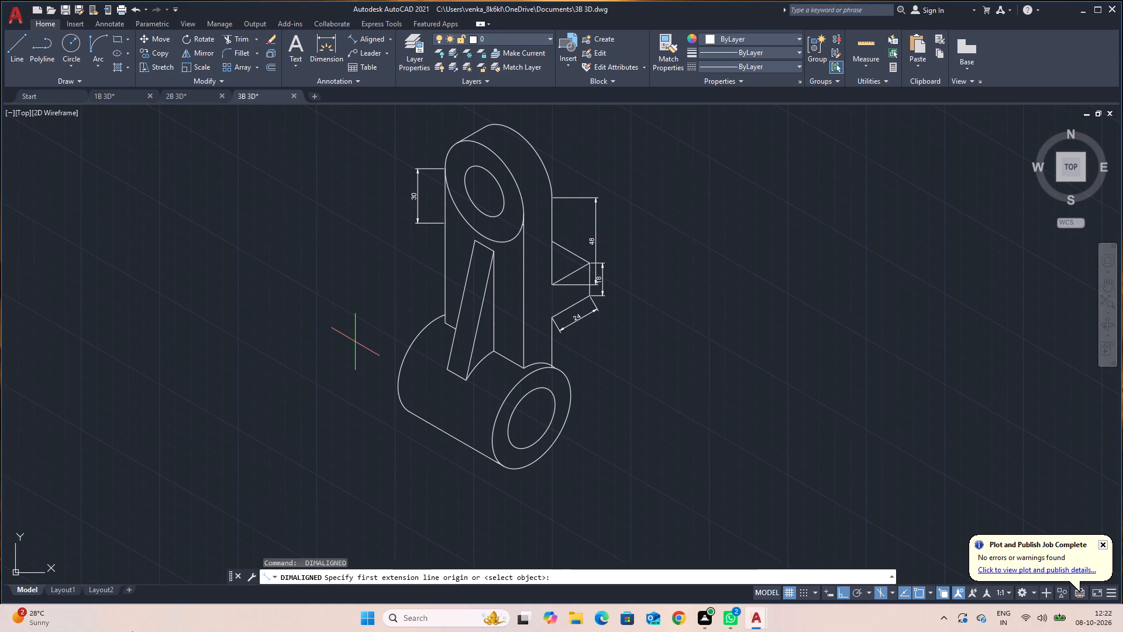
click(531, 417)
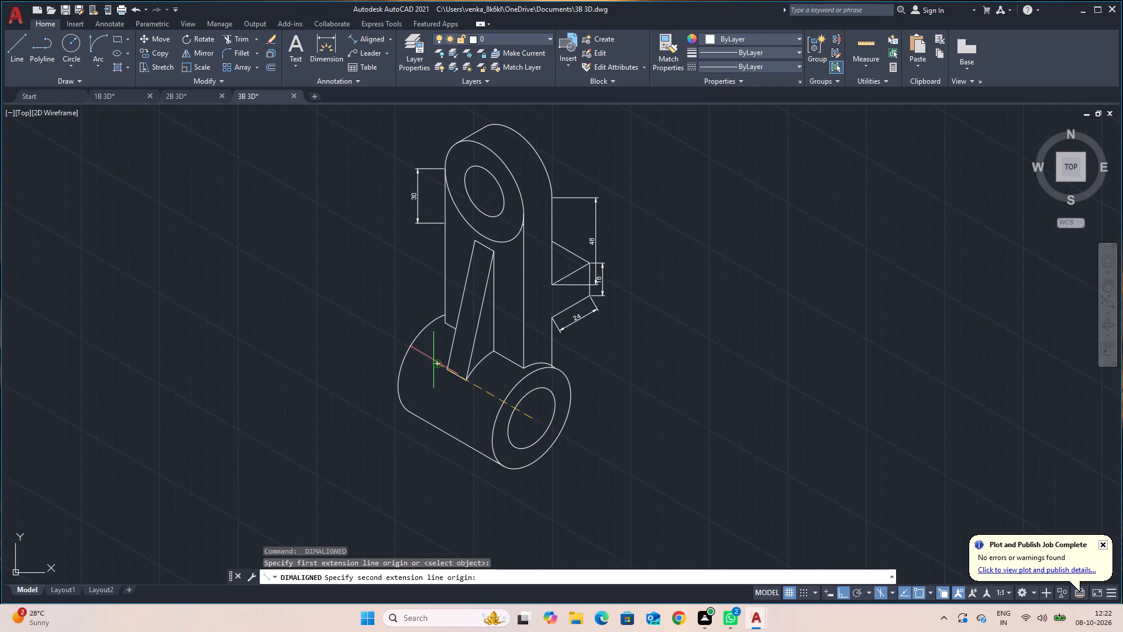
click(438, 360)
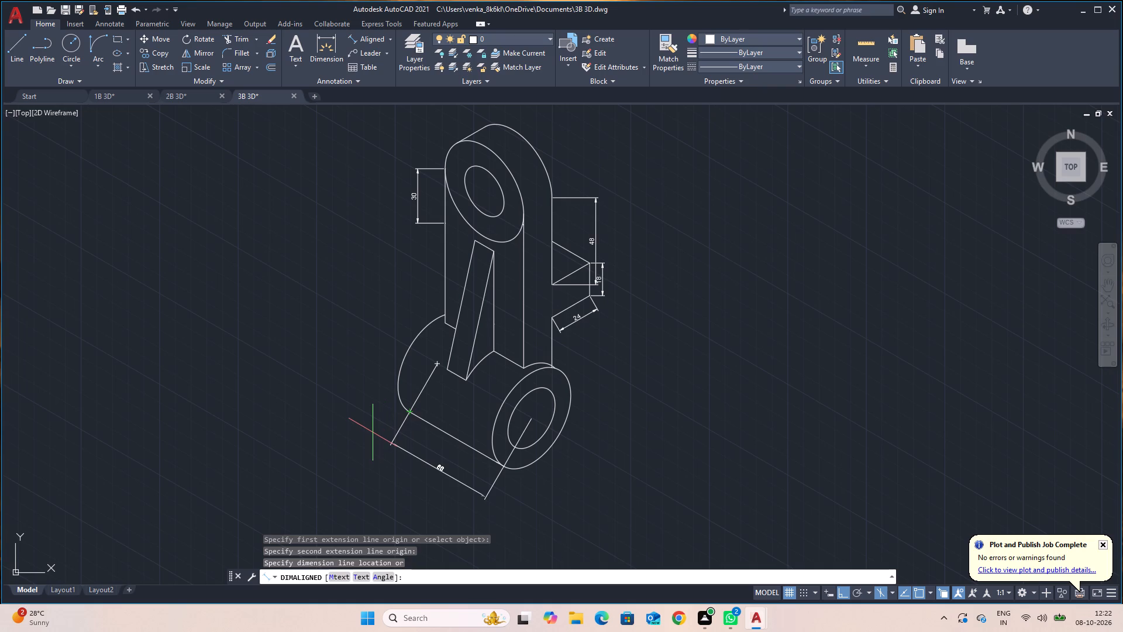
click(371, 430)
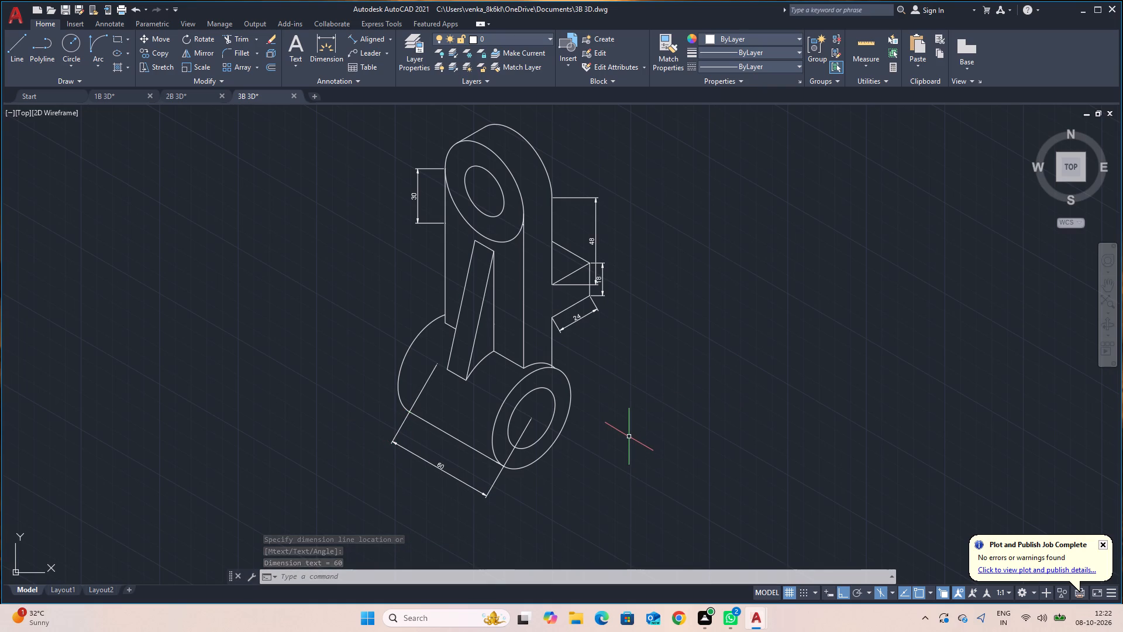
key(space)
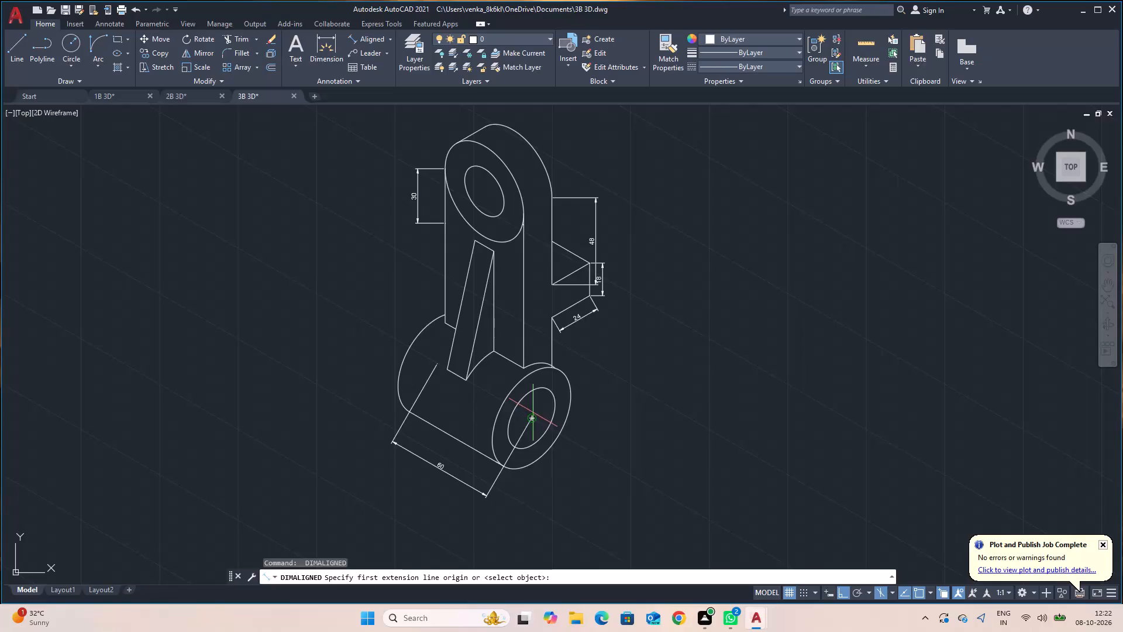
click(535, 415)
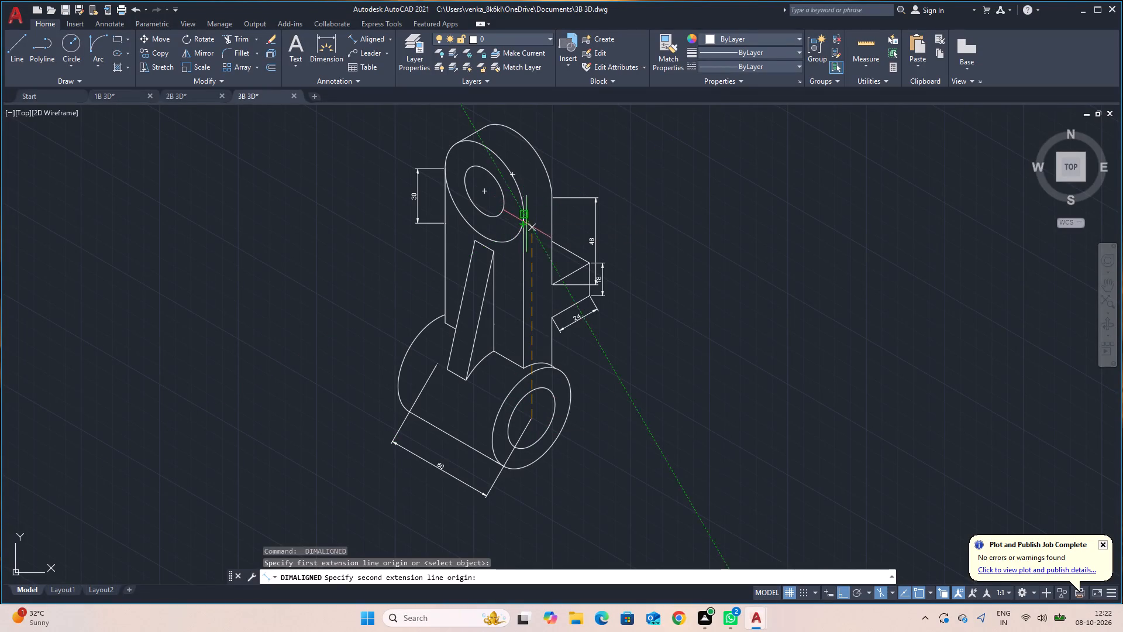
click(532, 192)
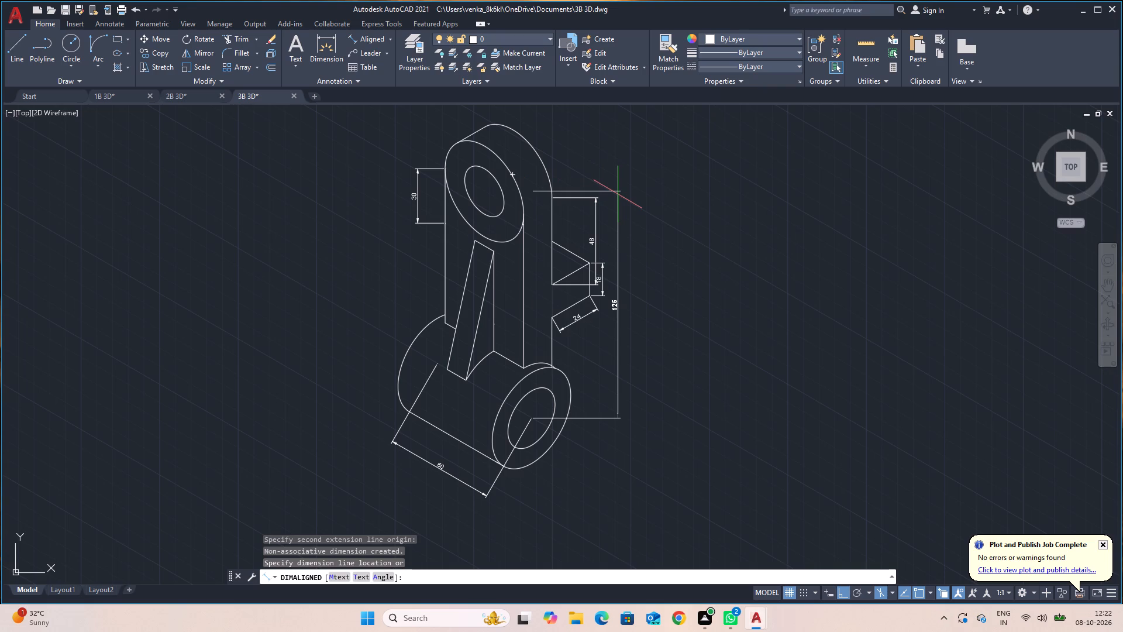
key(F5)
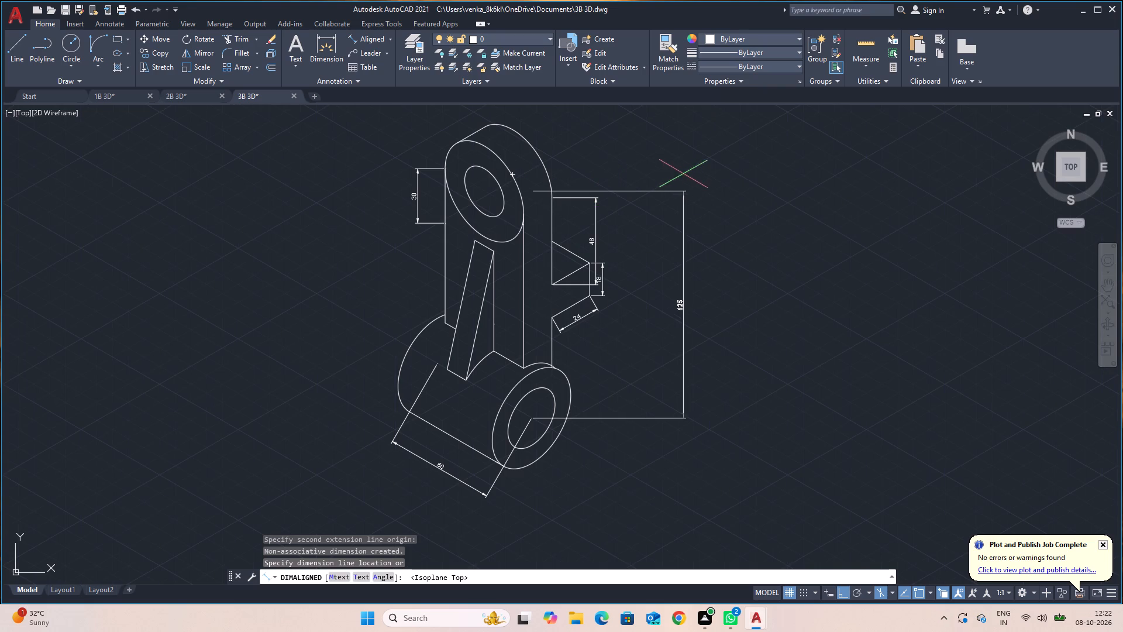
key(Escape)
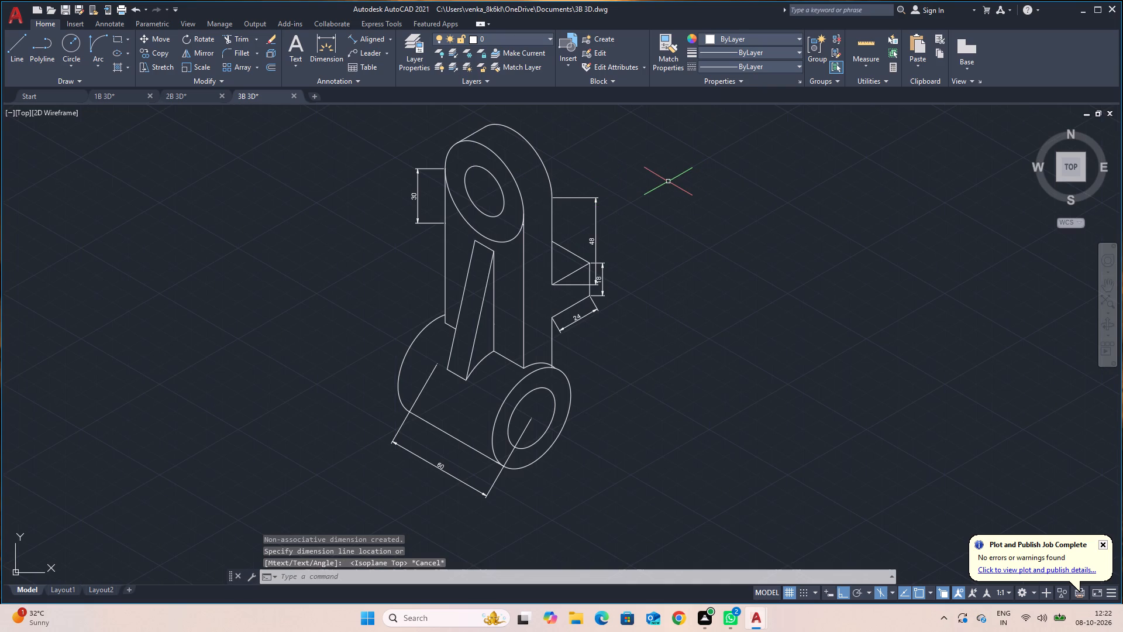
Using the right isoplane, begin a vertical aligned dimension upward from the centre of the cylinder's front hole.
key(F5)
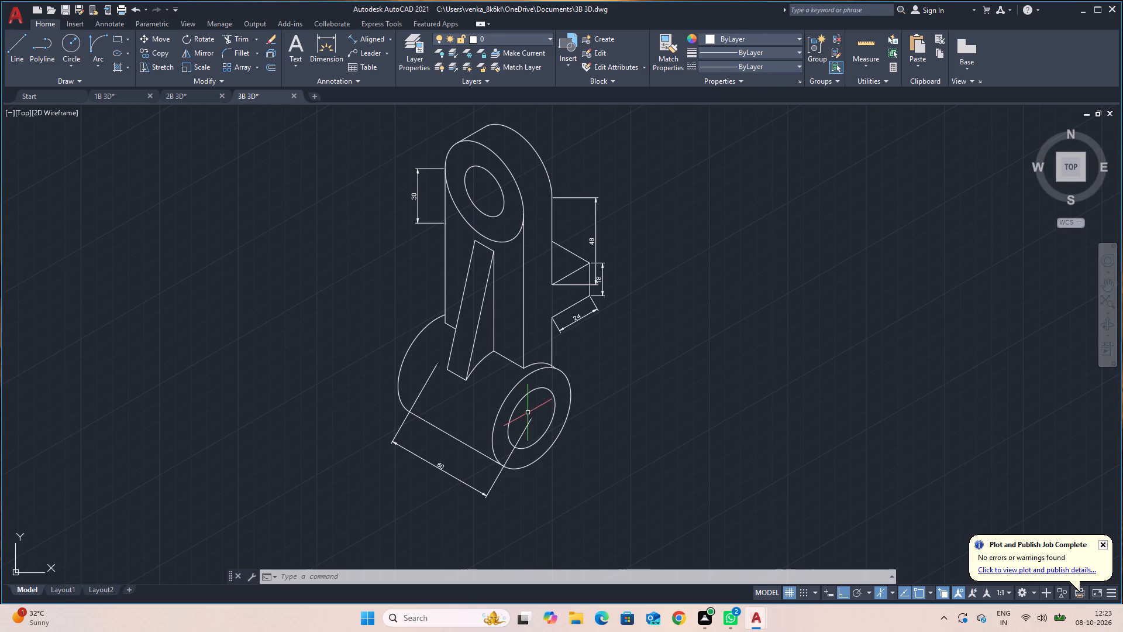
key(space)
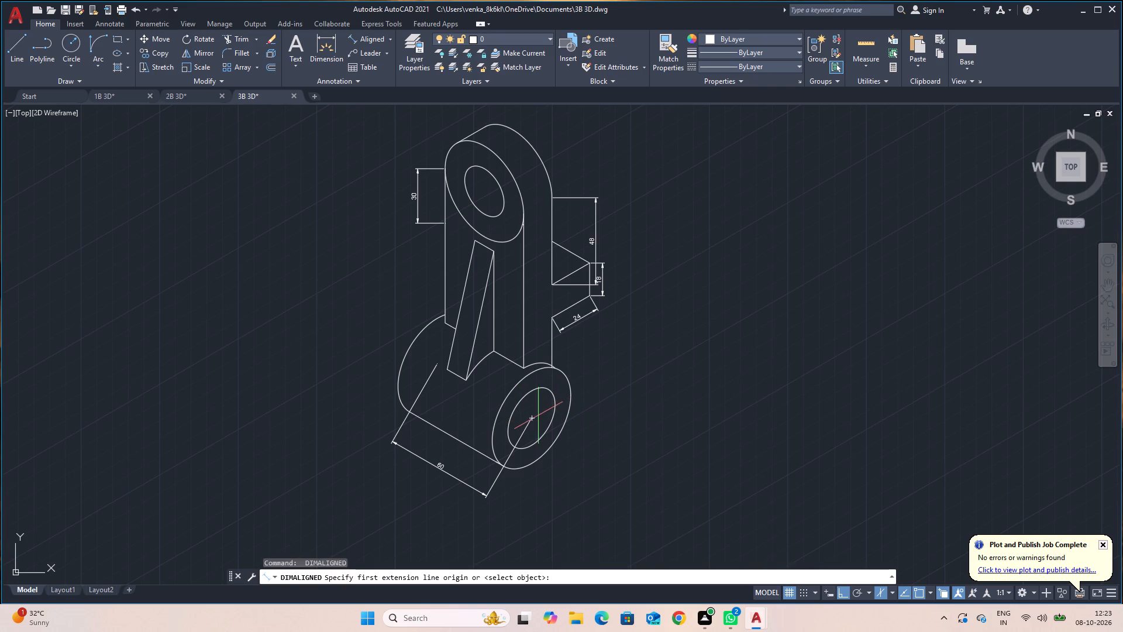
click(532, 418)
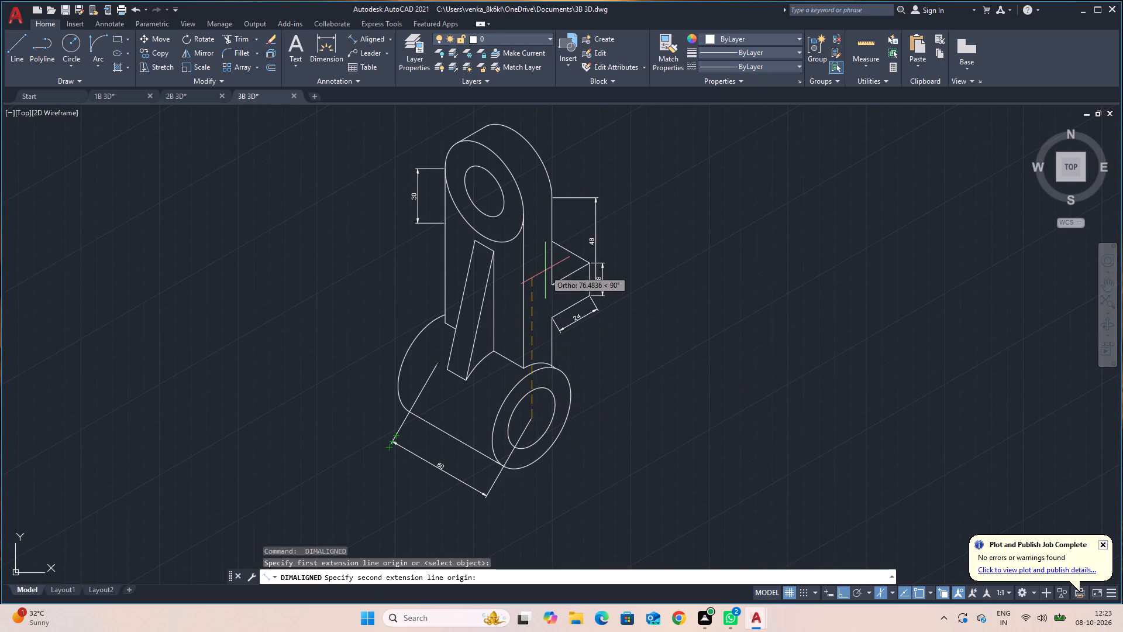
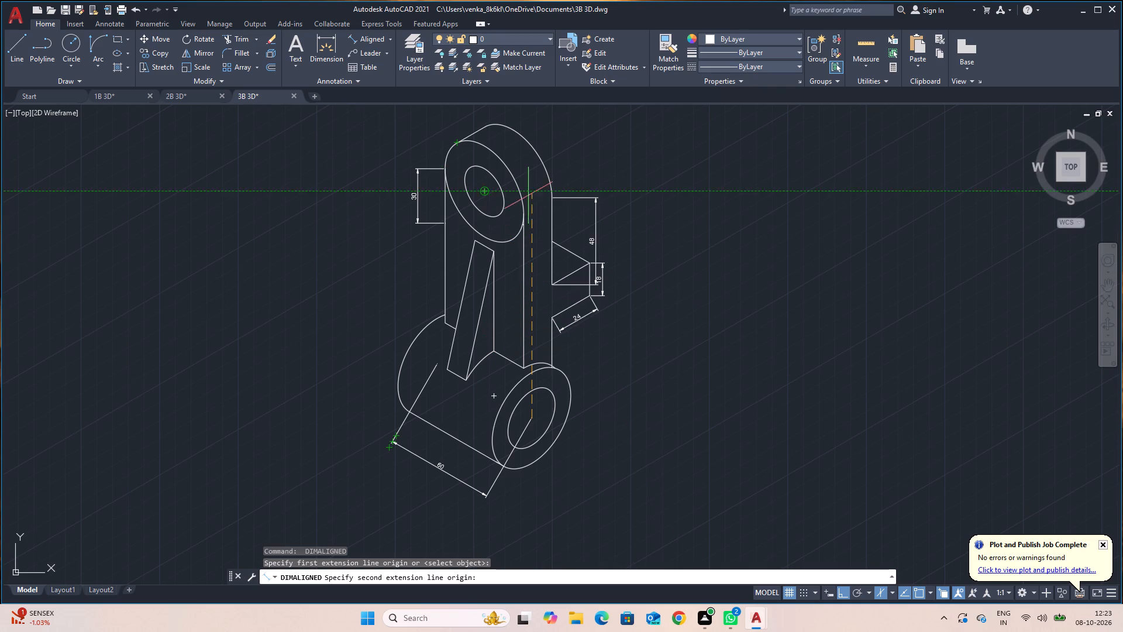
Finish the vertical aligned dimension at the upper hole centre's isometric level, placing it outside the side projection's dimensions.
click(533, 218)
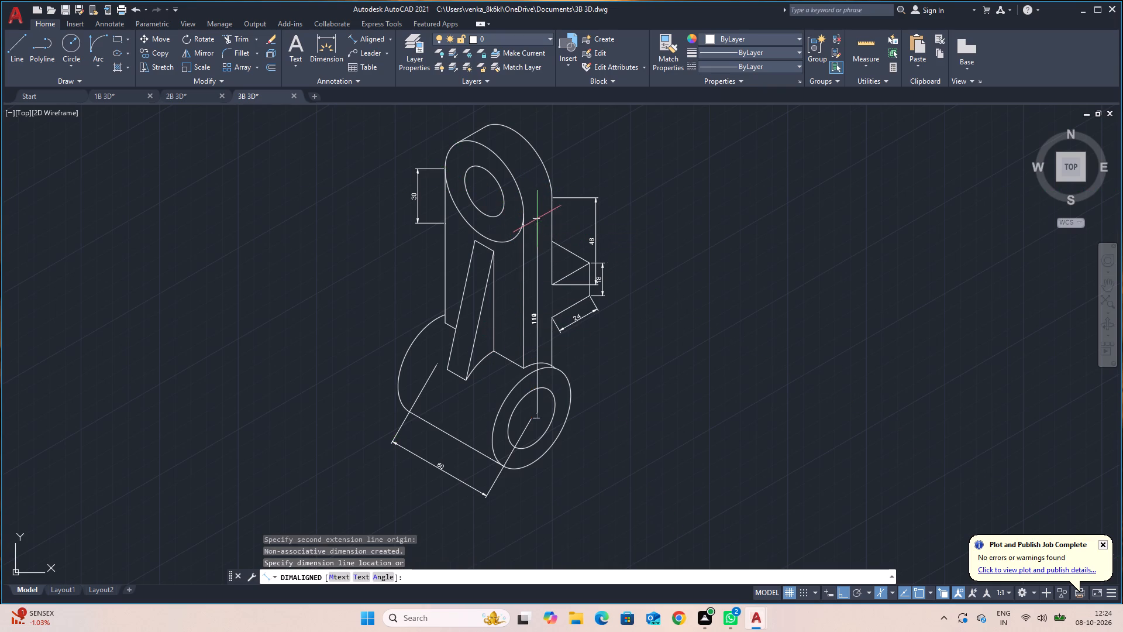
click(625, 241)
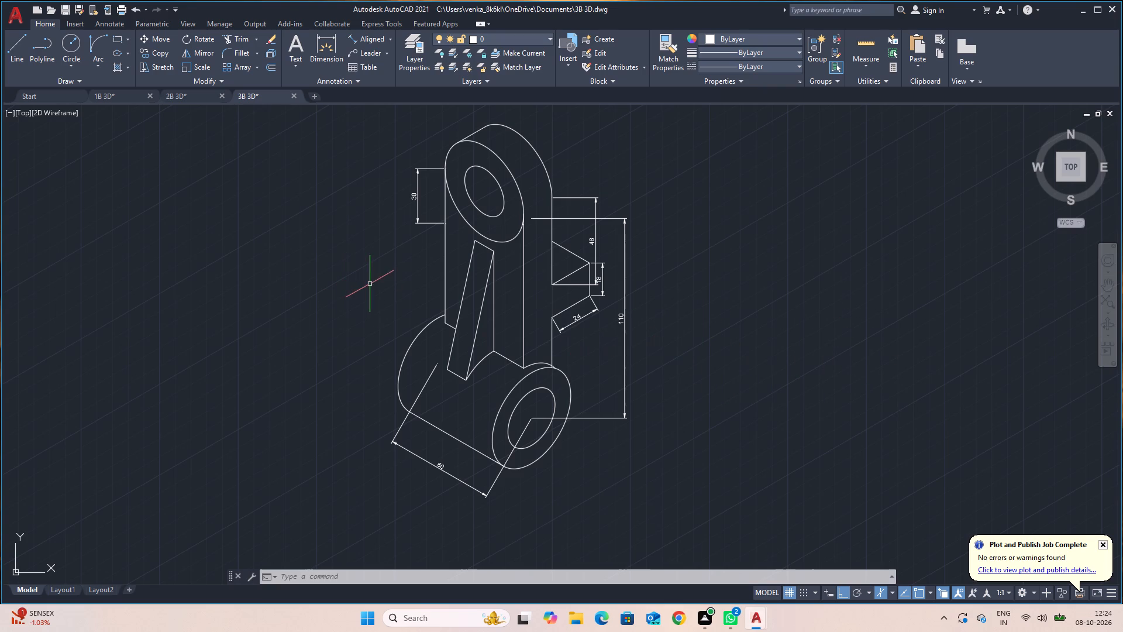
Add an aligned dimension across the sloping rib's thickness between the midpoints of its two slanted edges, placed within the rib.
key(space)
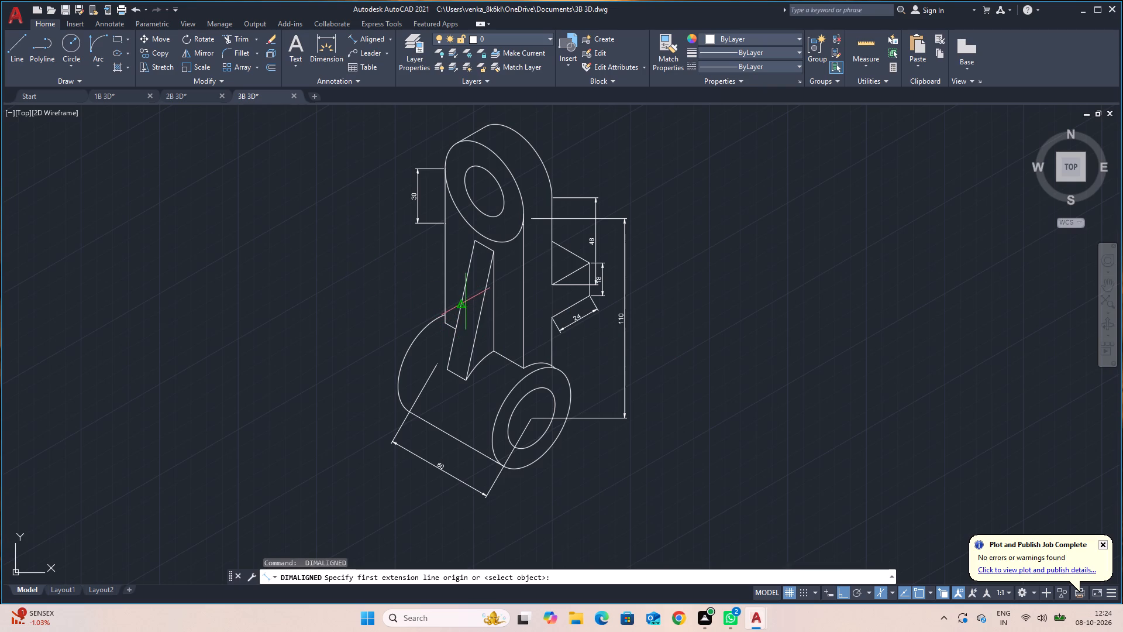
click(459, 307)
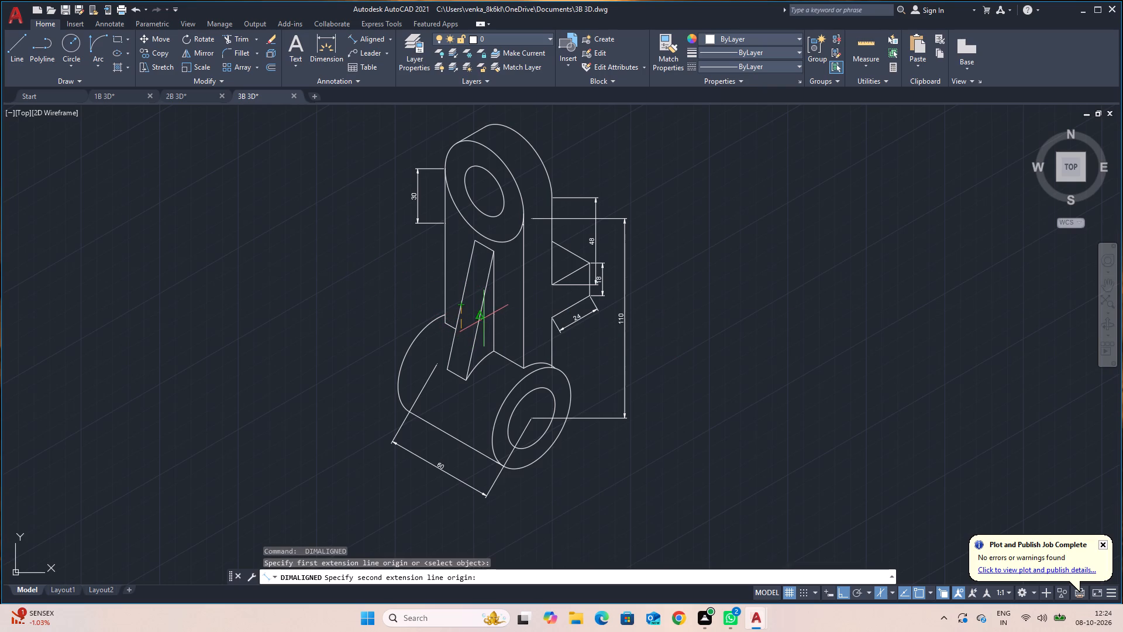
click(480, 317)
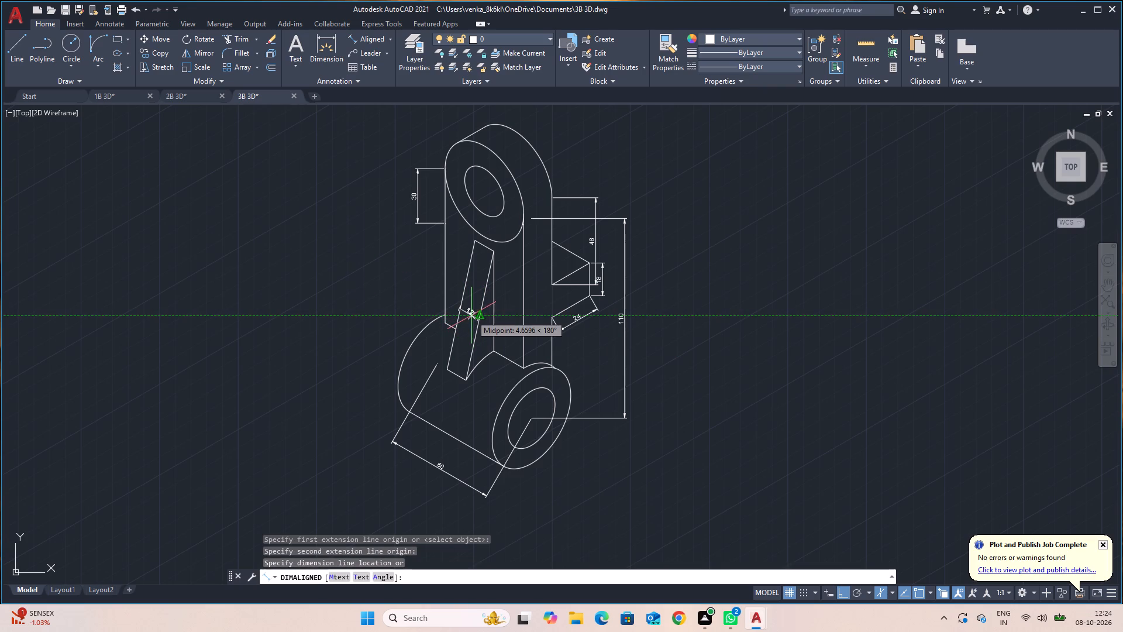
click(471, 316)
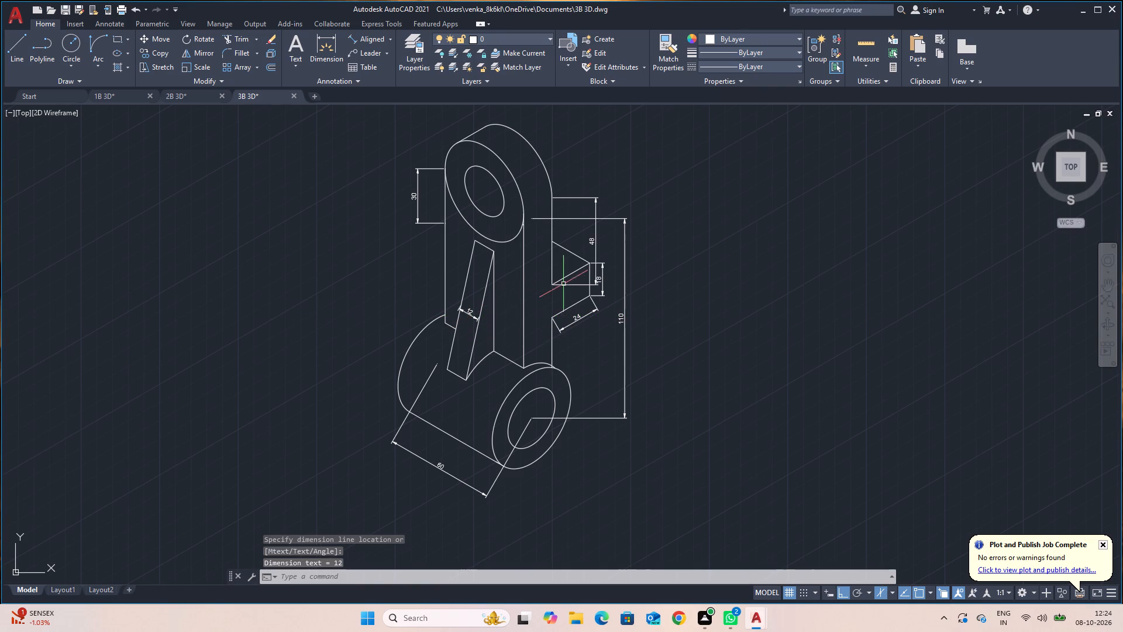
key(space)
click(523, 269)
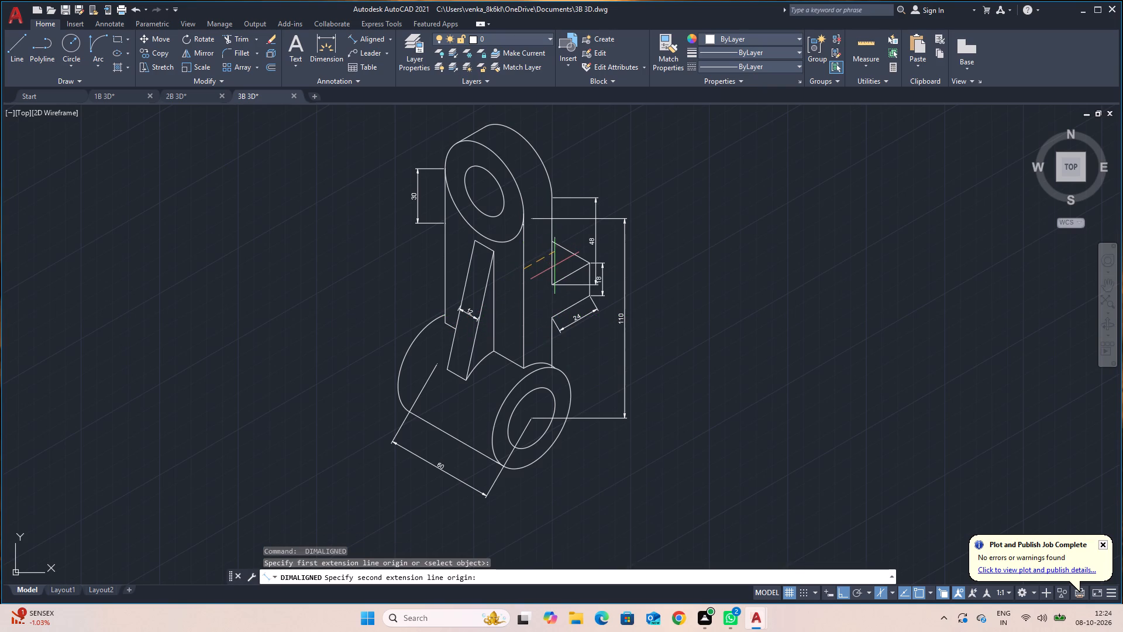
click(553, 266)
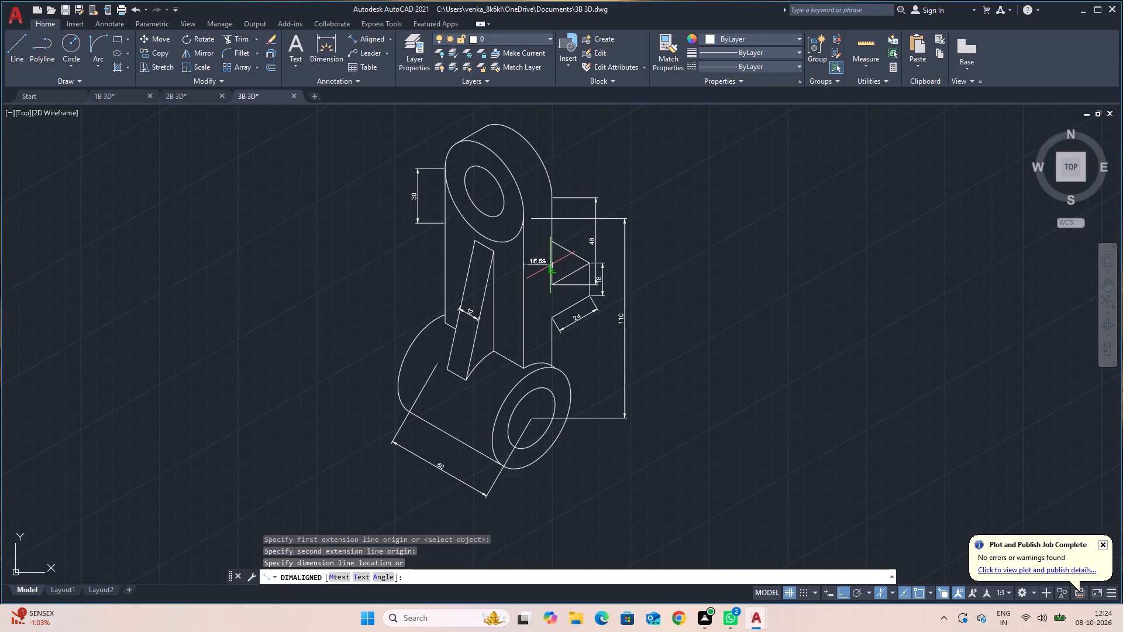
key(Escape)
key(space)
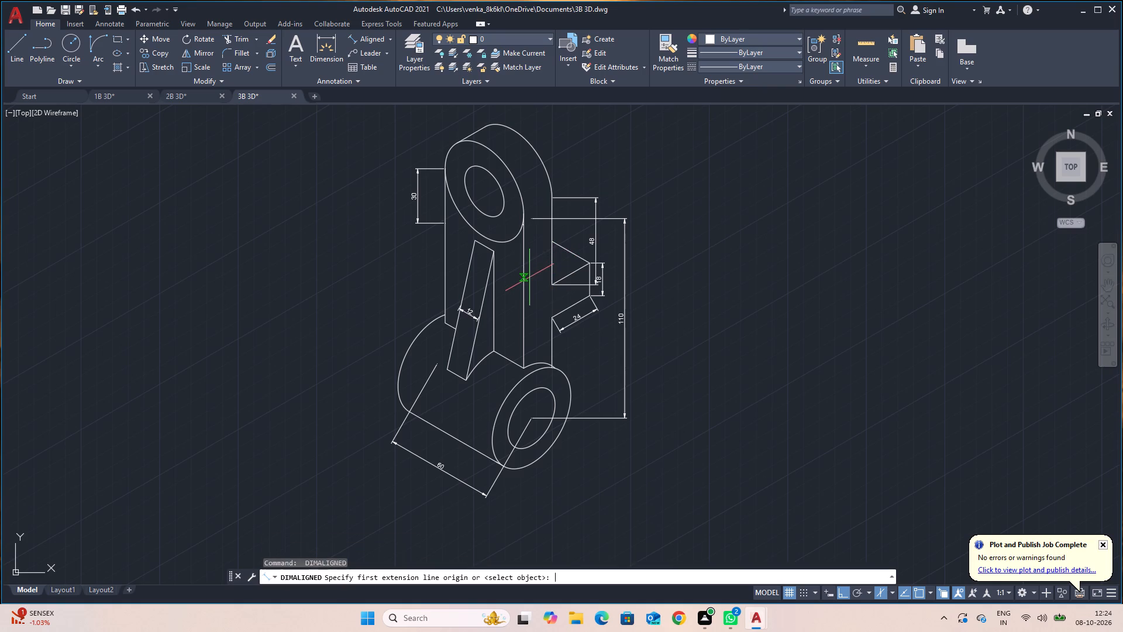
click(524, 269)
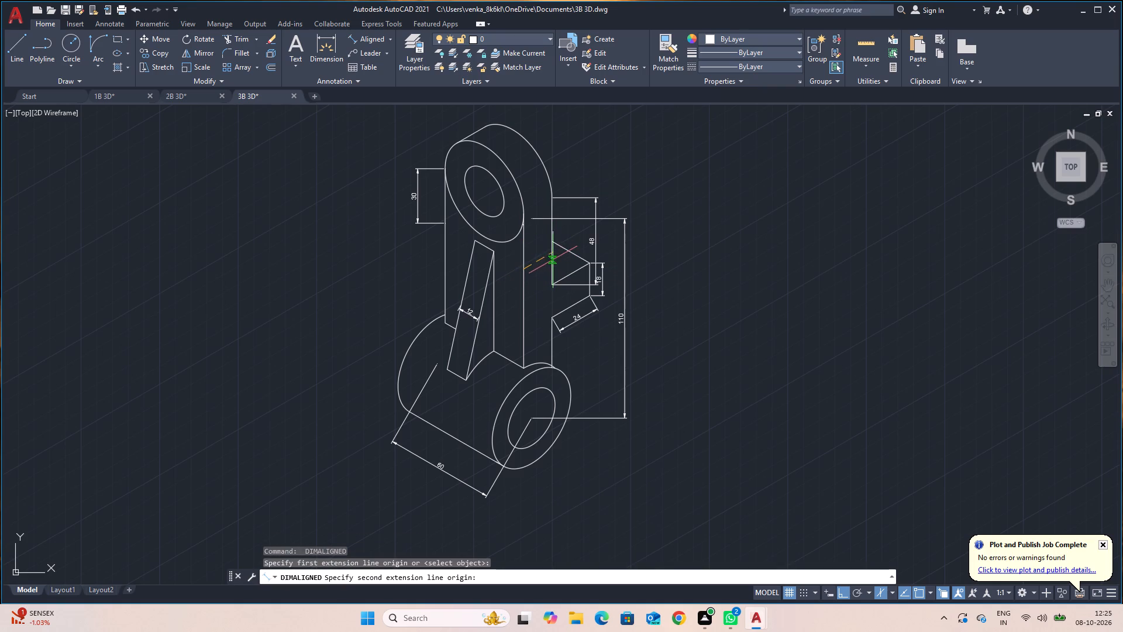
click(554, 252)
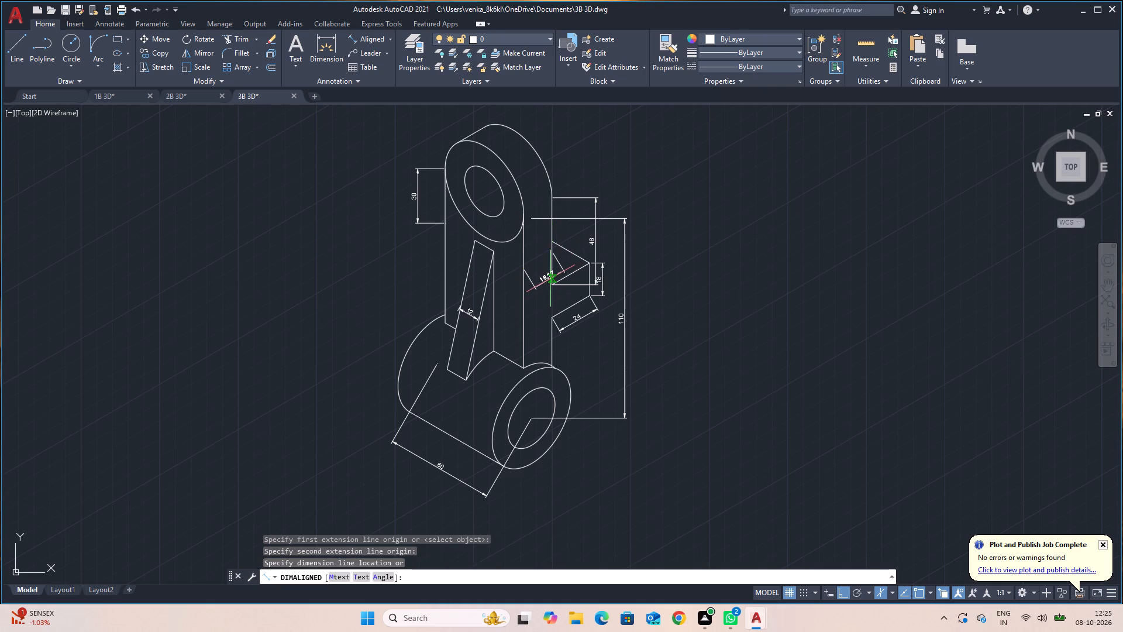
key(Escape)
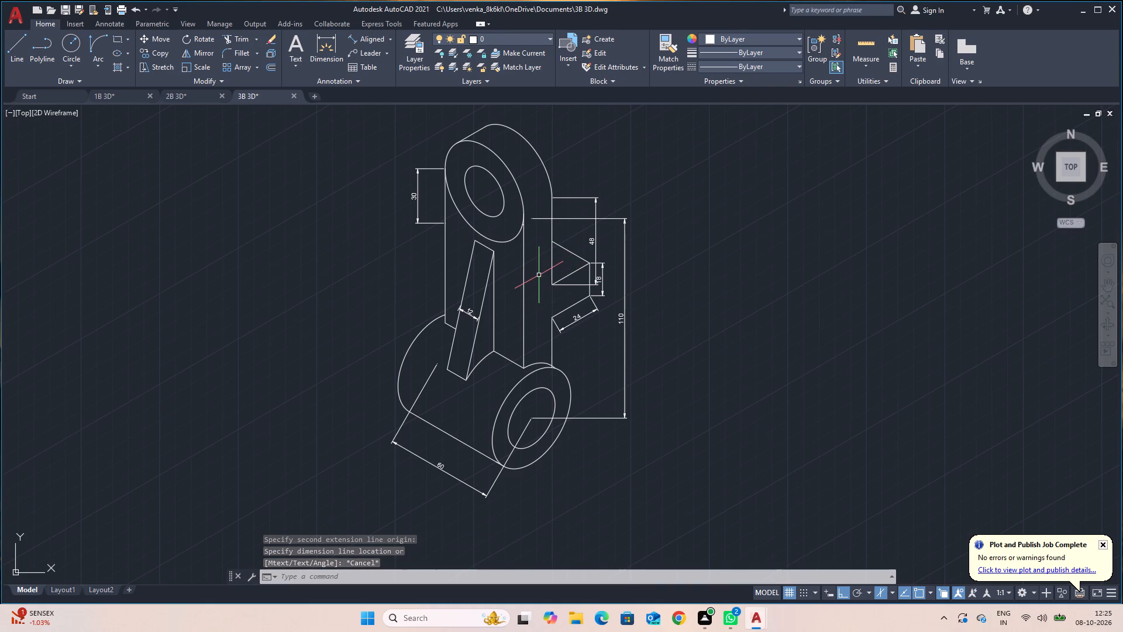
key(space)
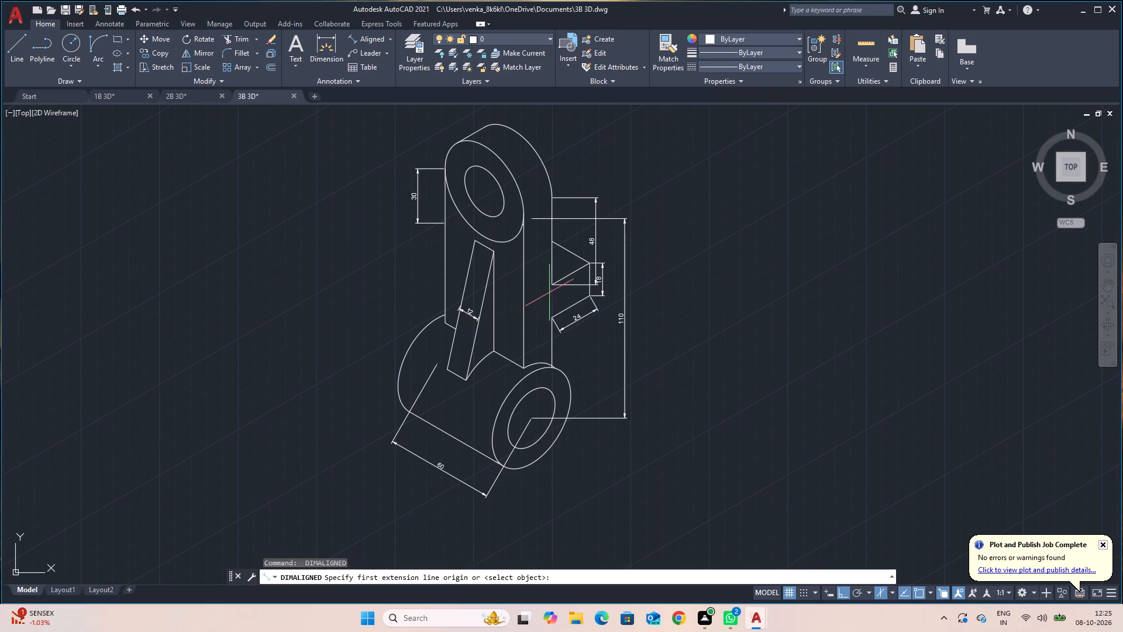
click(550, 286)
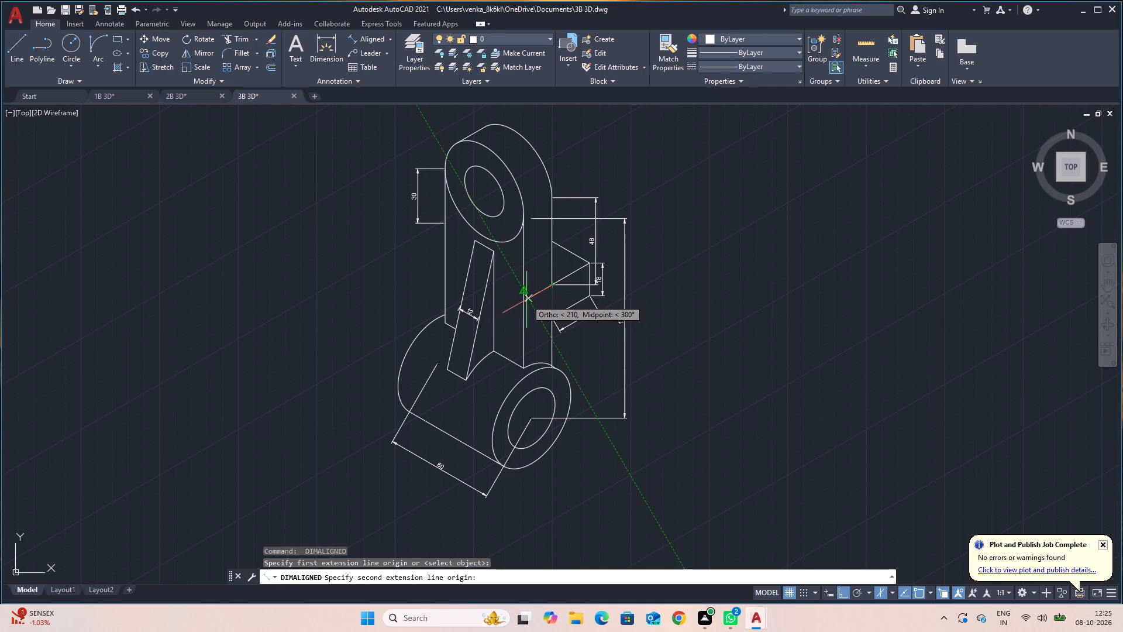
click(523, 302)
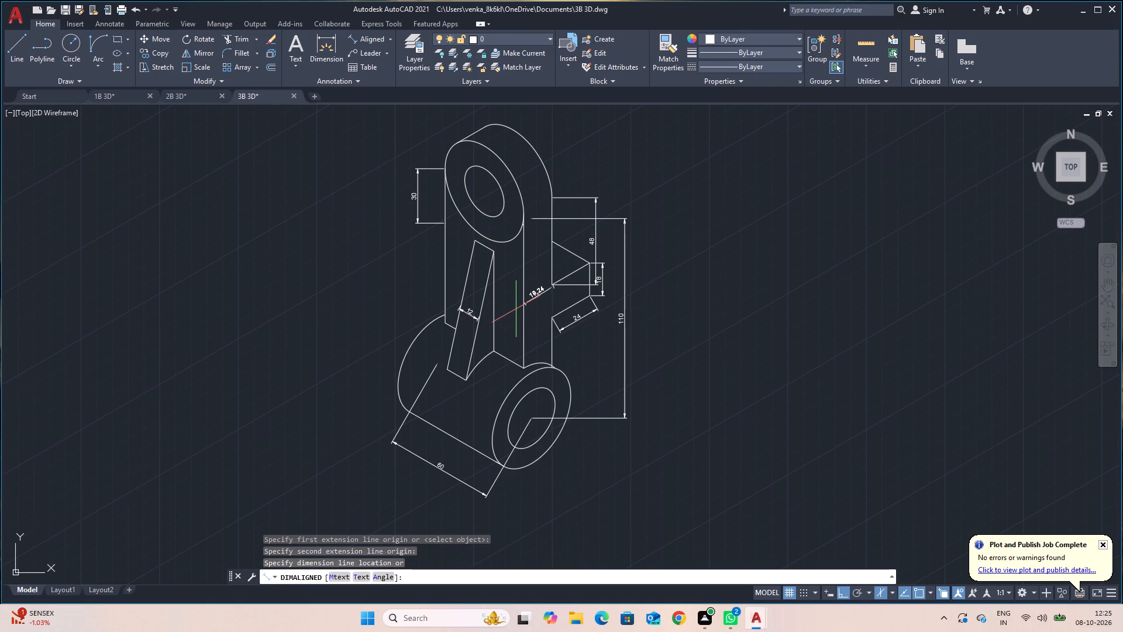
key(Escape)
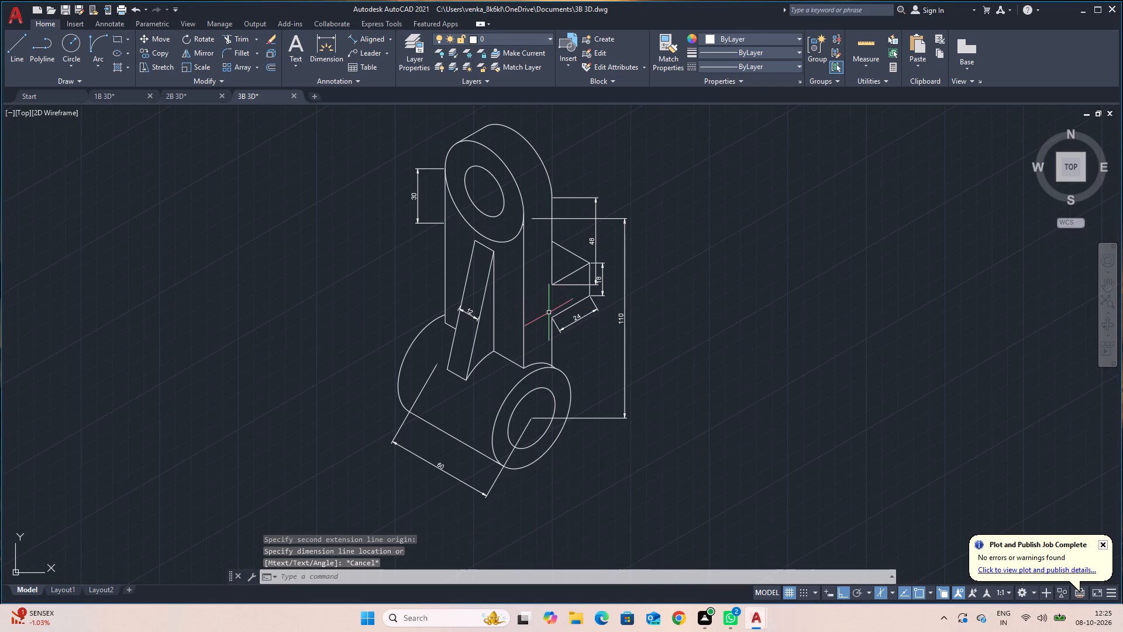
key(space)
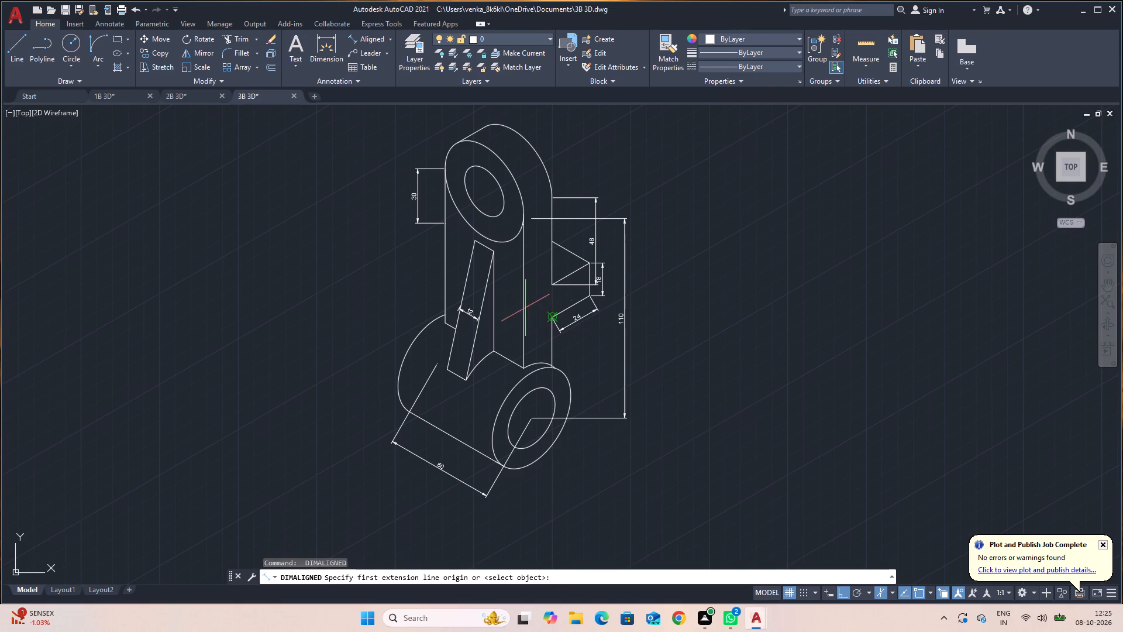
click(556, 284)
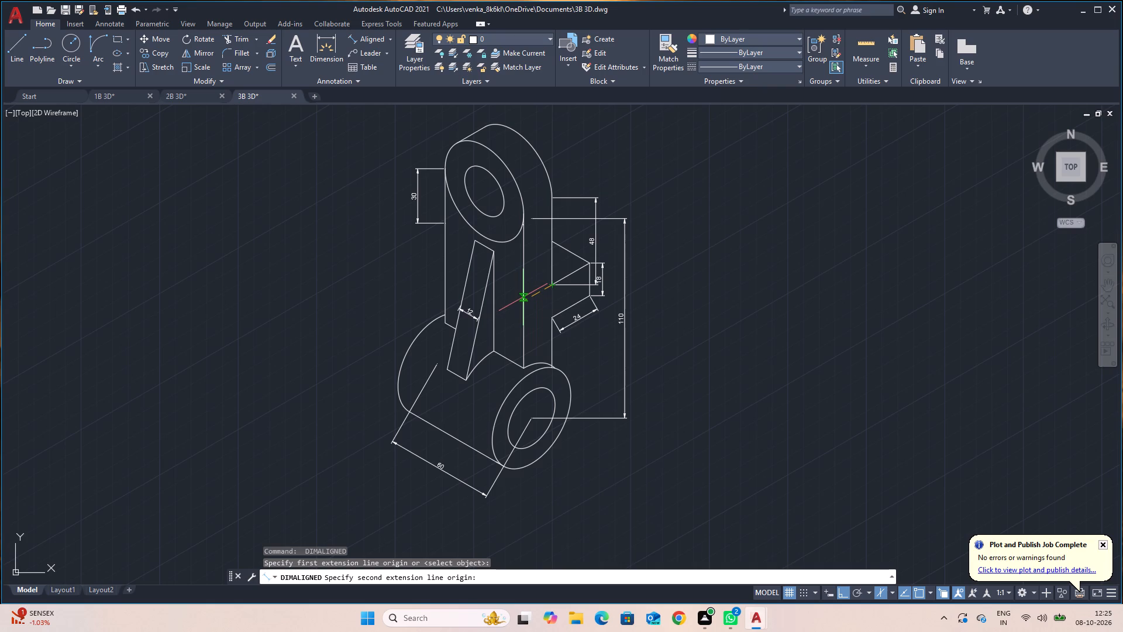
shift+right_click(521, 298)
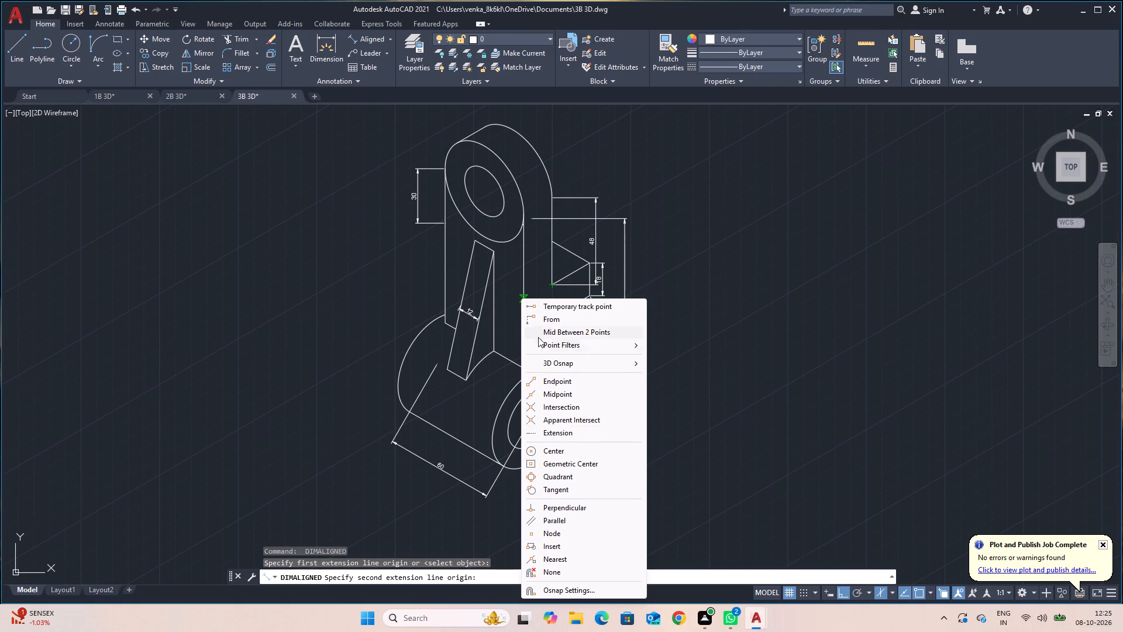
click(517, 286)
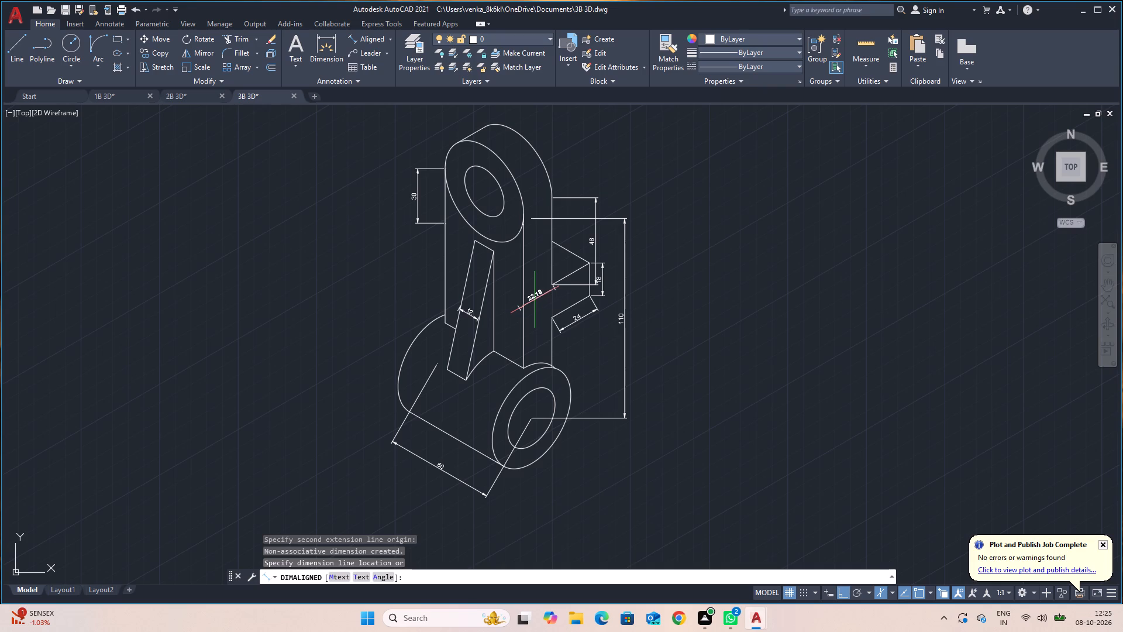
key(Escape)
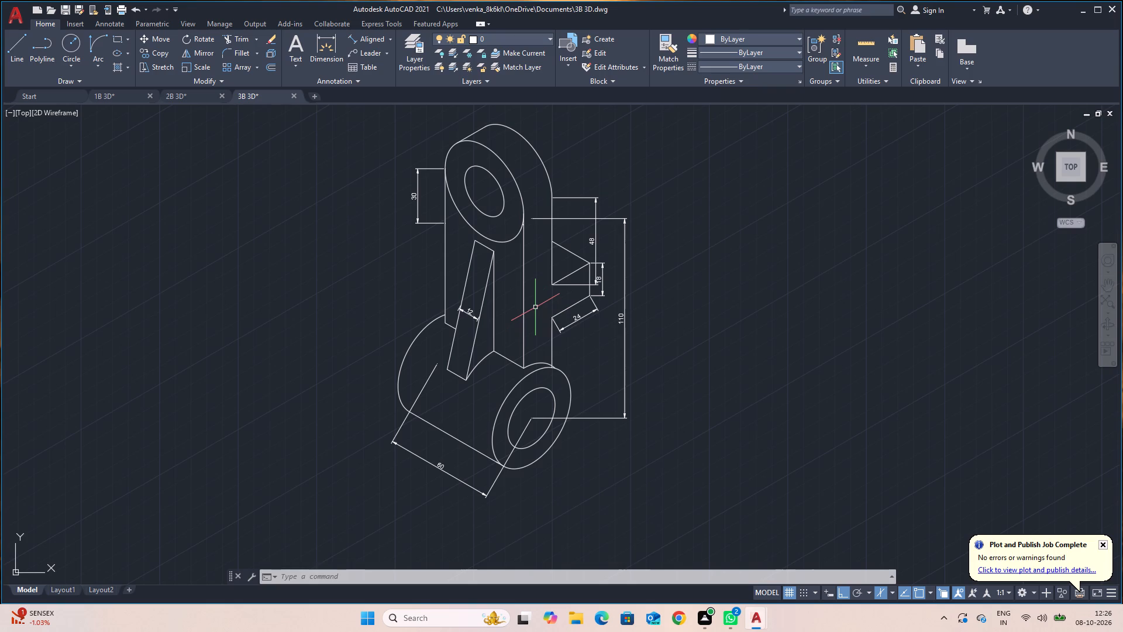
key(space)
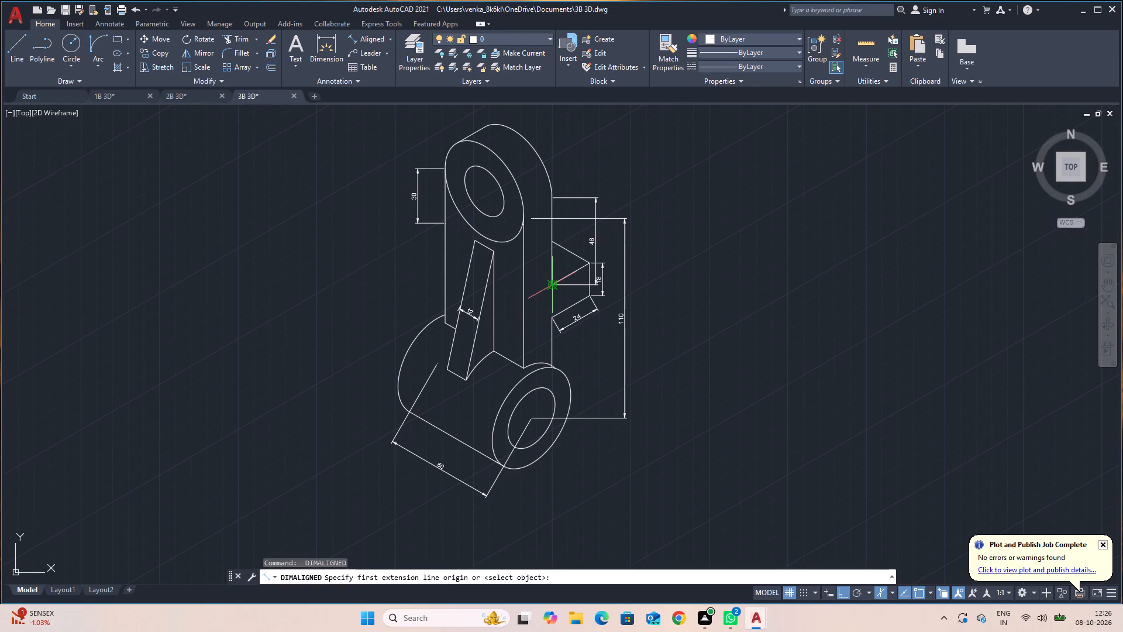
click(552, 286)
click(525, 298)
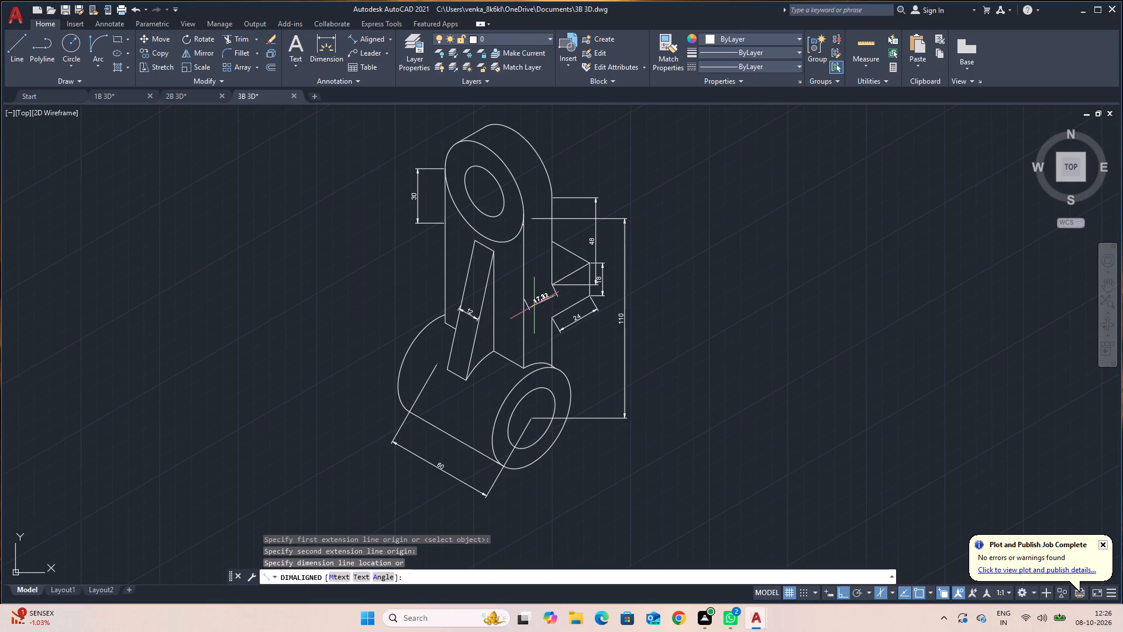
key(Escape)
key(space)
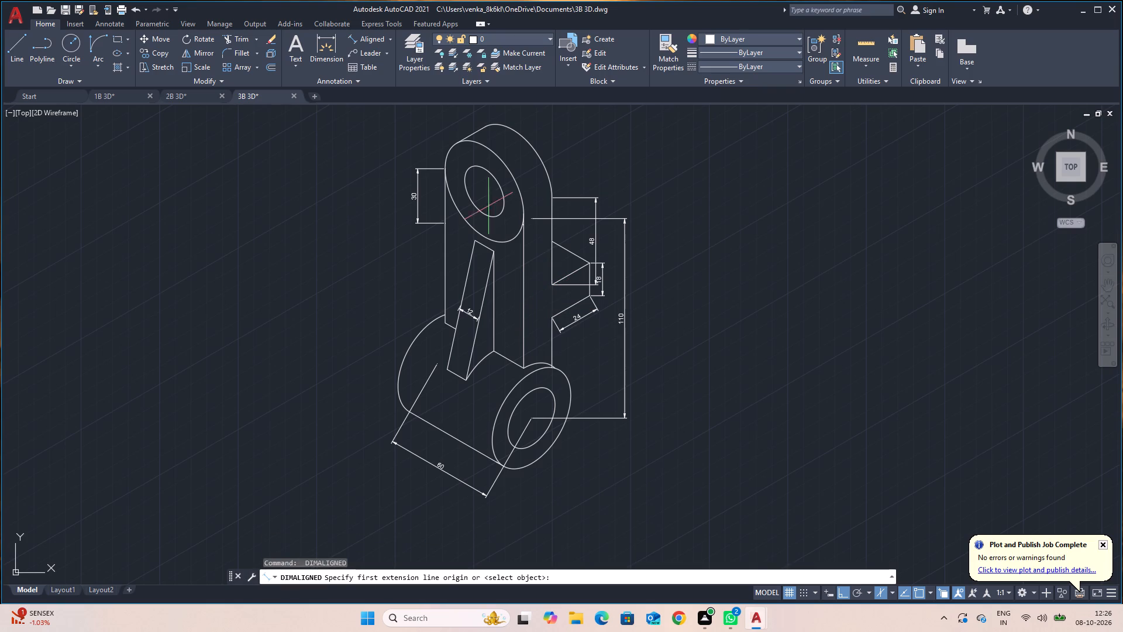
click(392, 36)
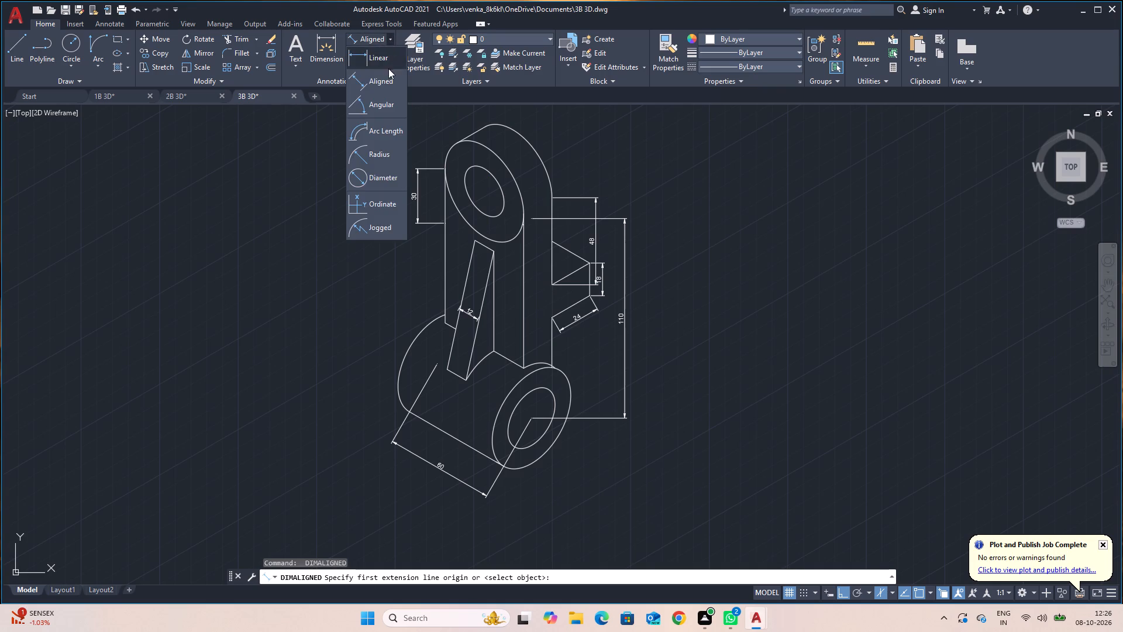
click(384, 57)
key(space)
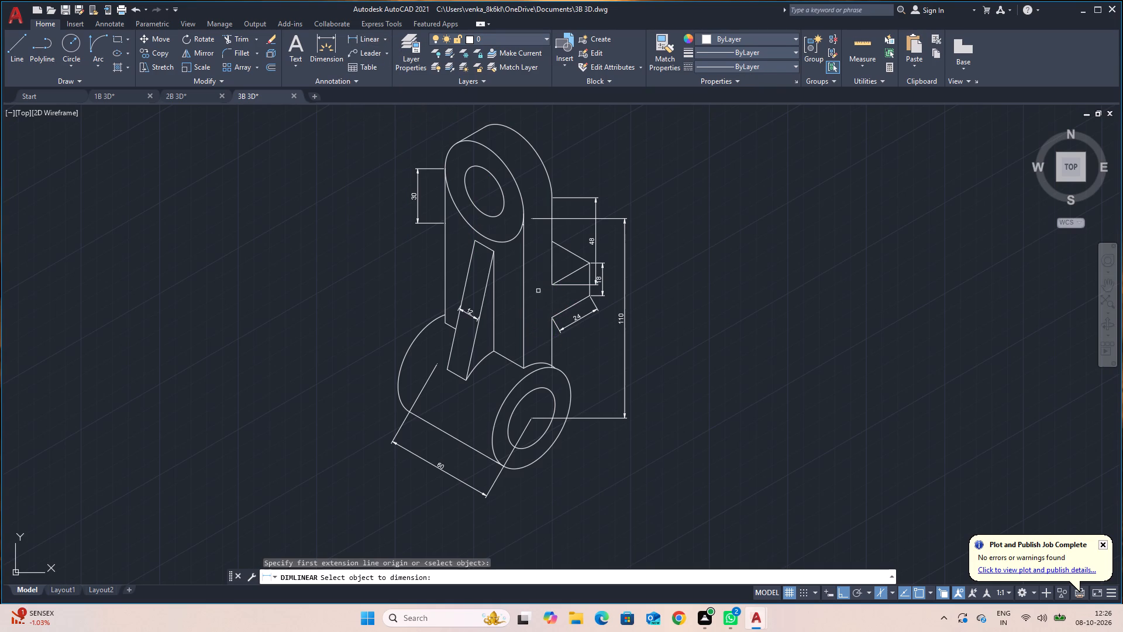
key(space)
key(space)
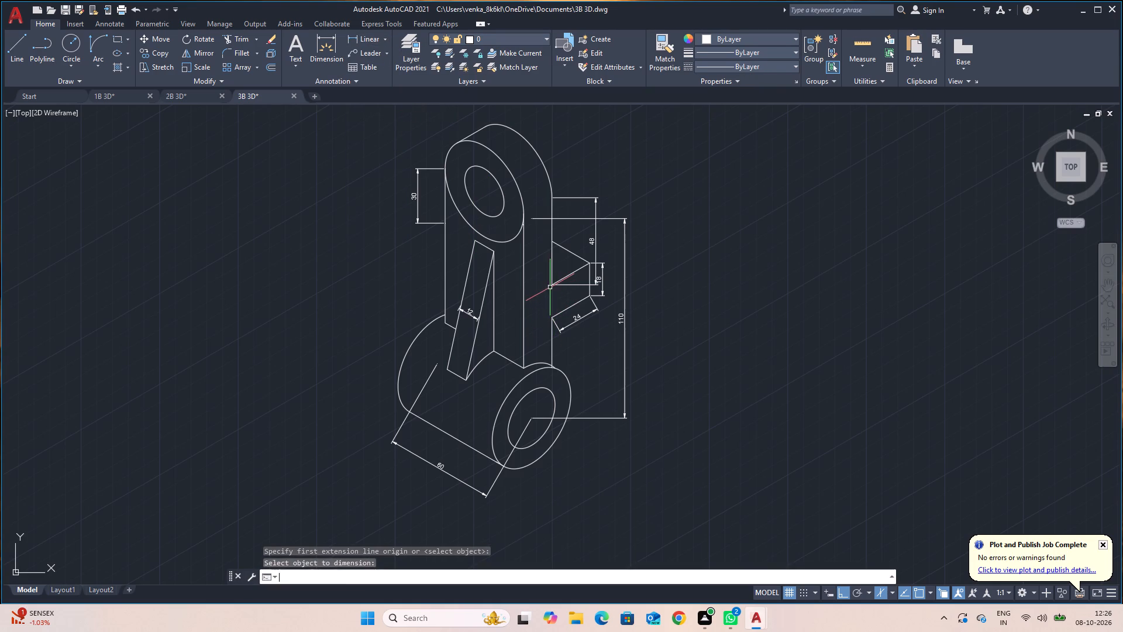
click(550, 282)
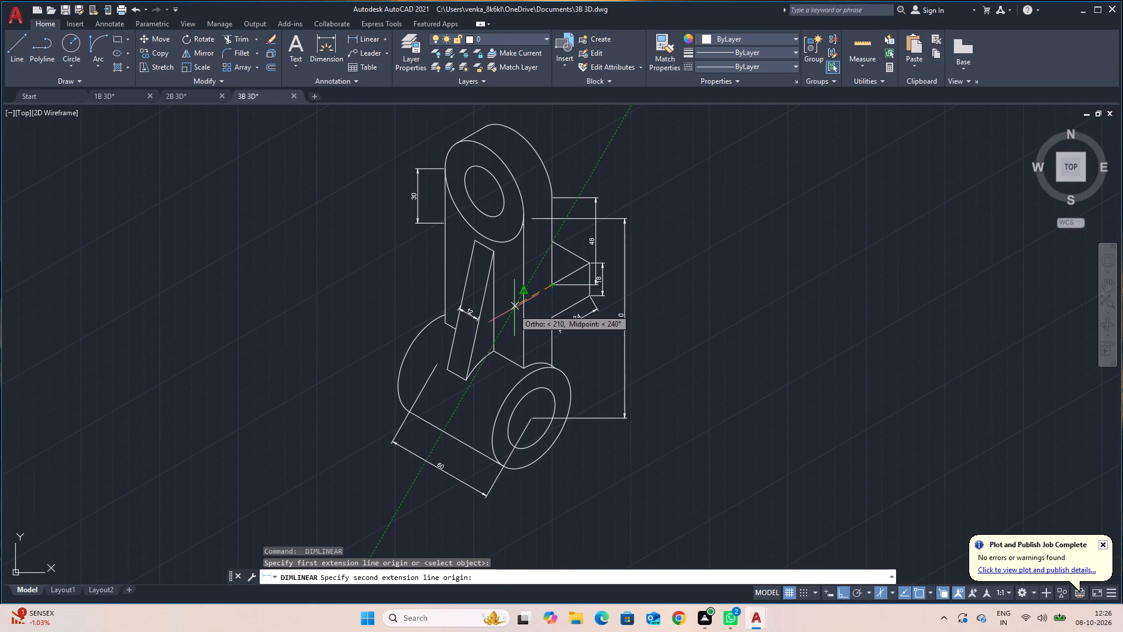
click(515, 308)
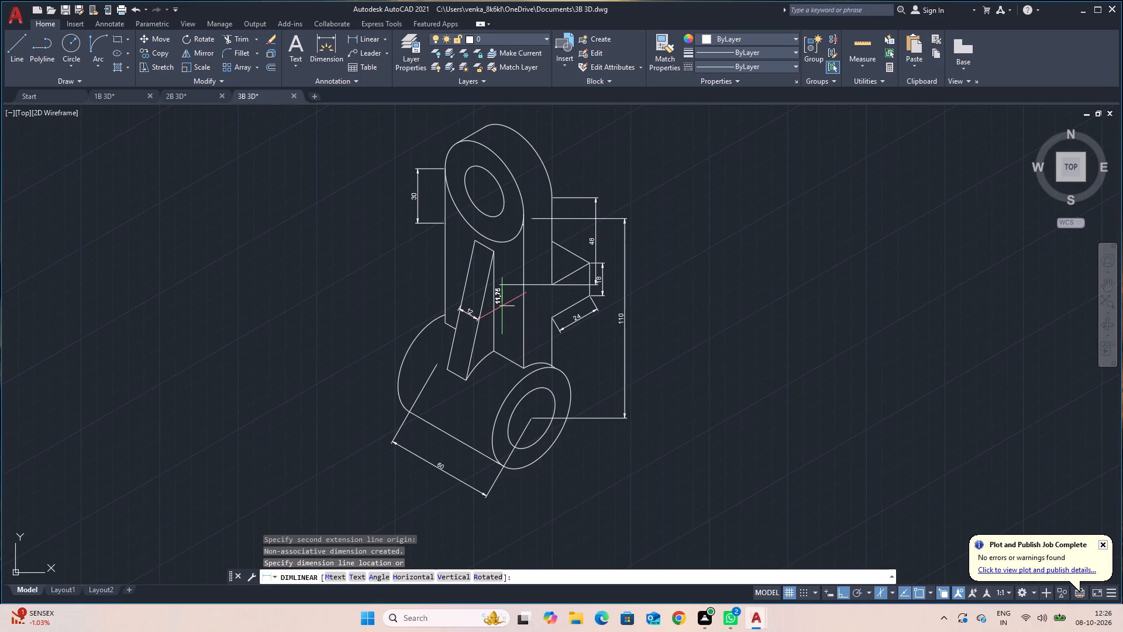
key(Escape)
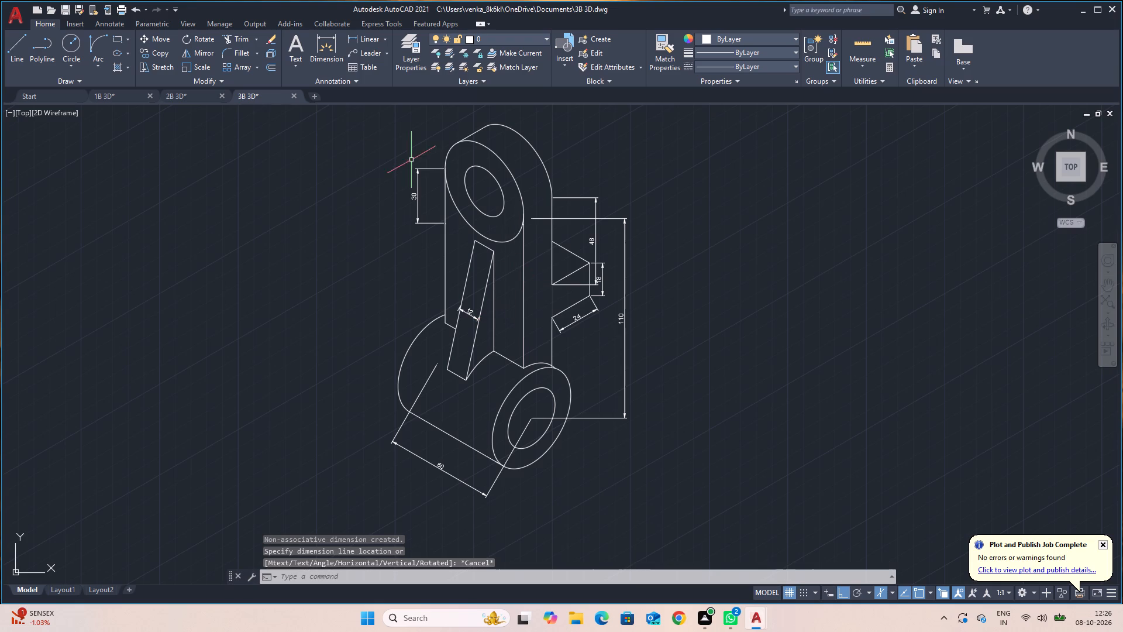
Add an aligned dimension across the upright's side face, from the side projection's inner corner to the front vertical edge, placed just below the measured points.
click(387, 40)
click(378, 81)
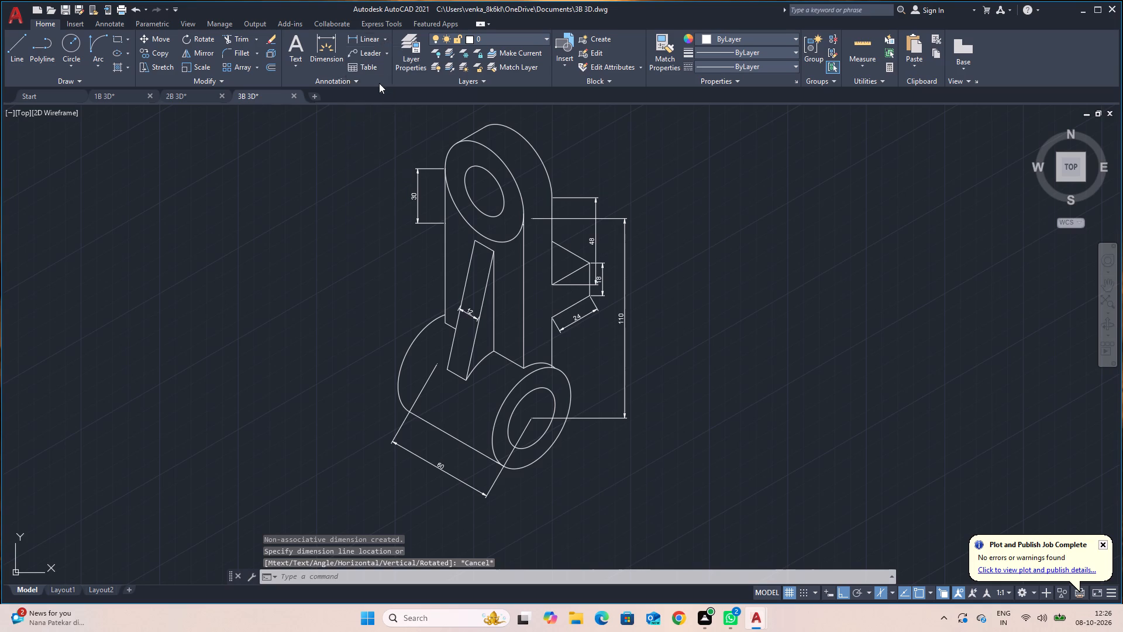
click(552, 286)
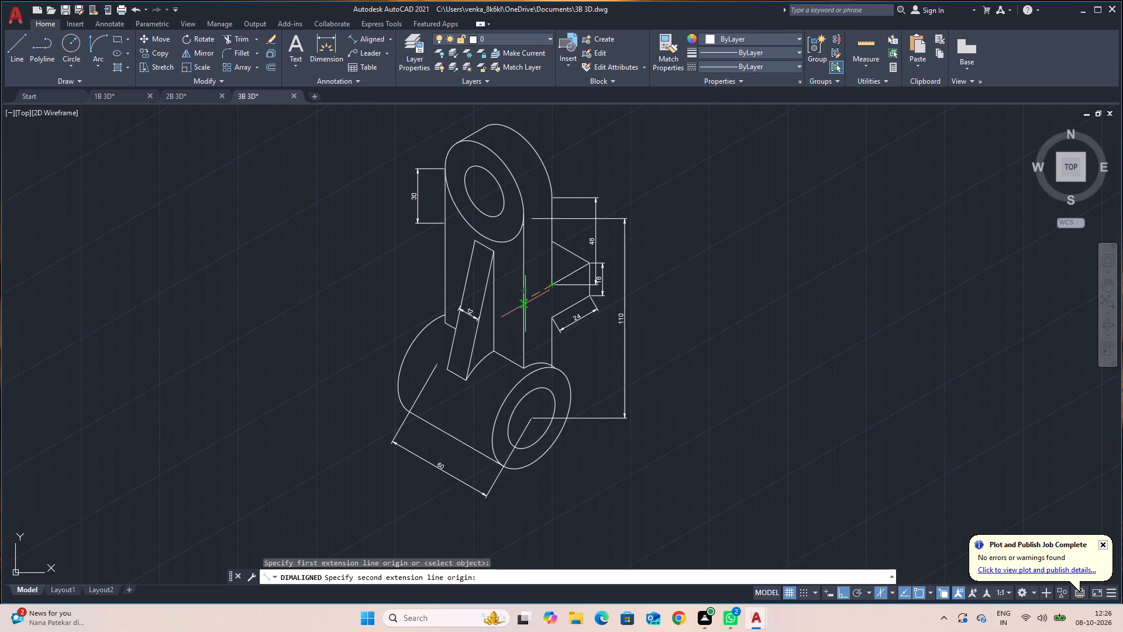
scroll(525, 303, up, 3)
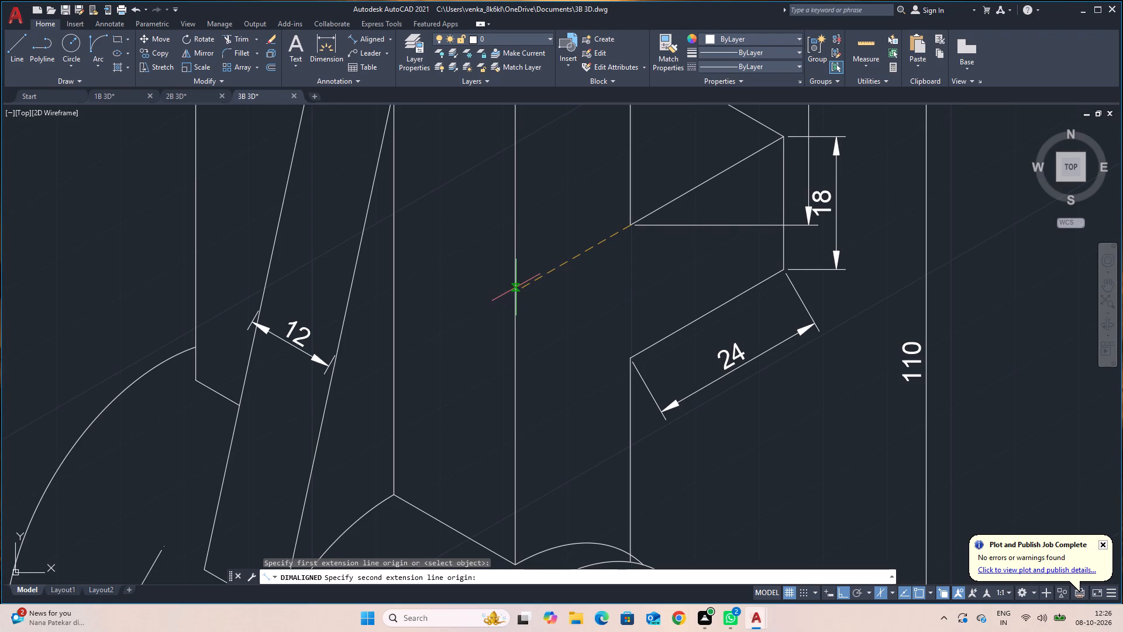
scroll(516, 291, up, 2)
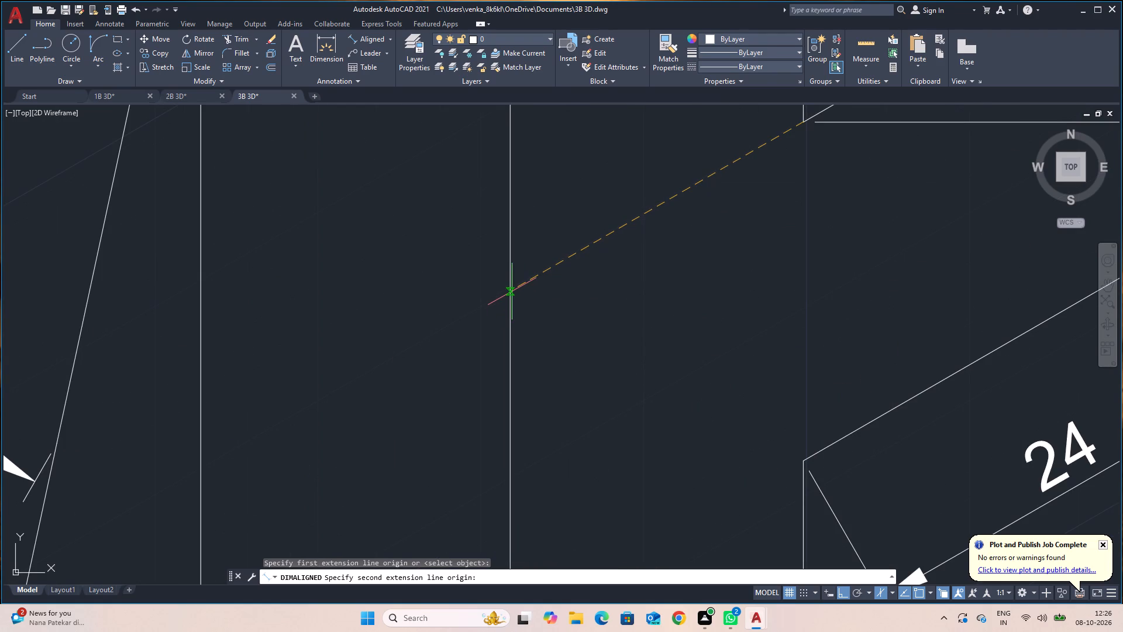
click(513, 291)
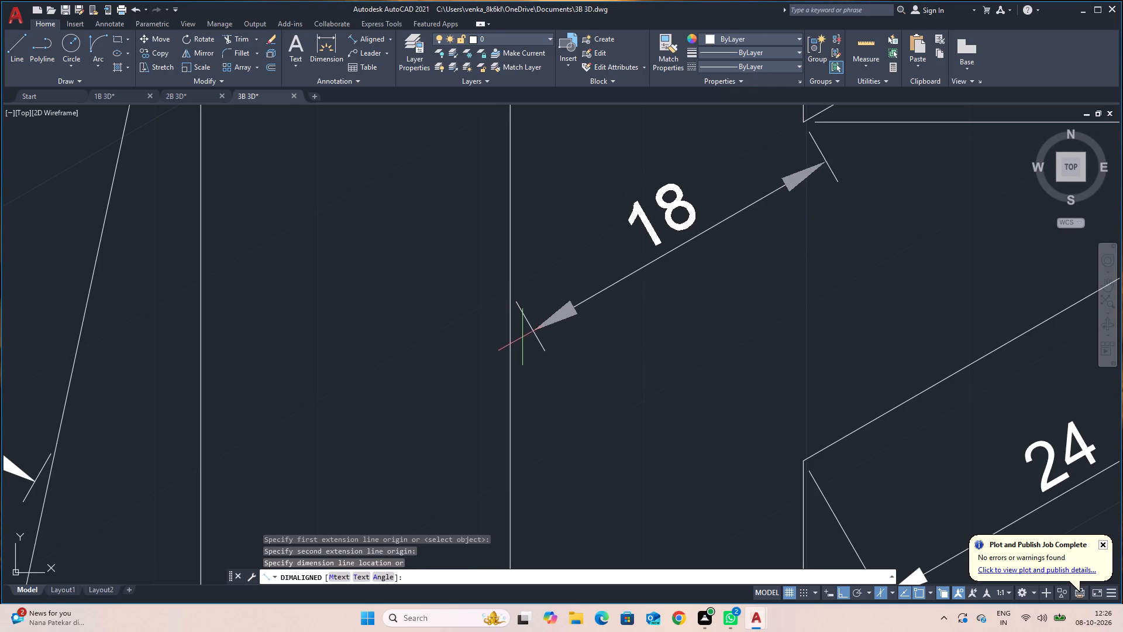
scroll(522, 335, down, 5)
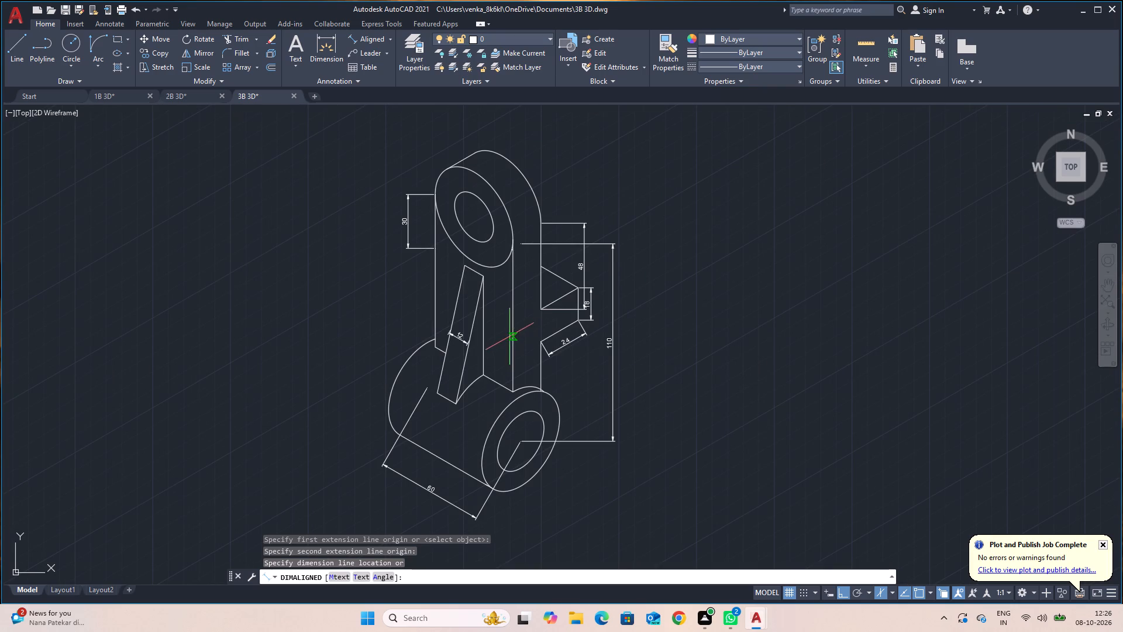
click(505, 341)
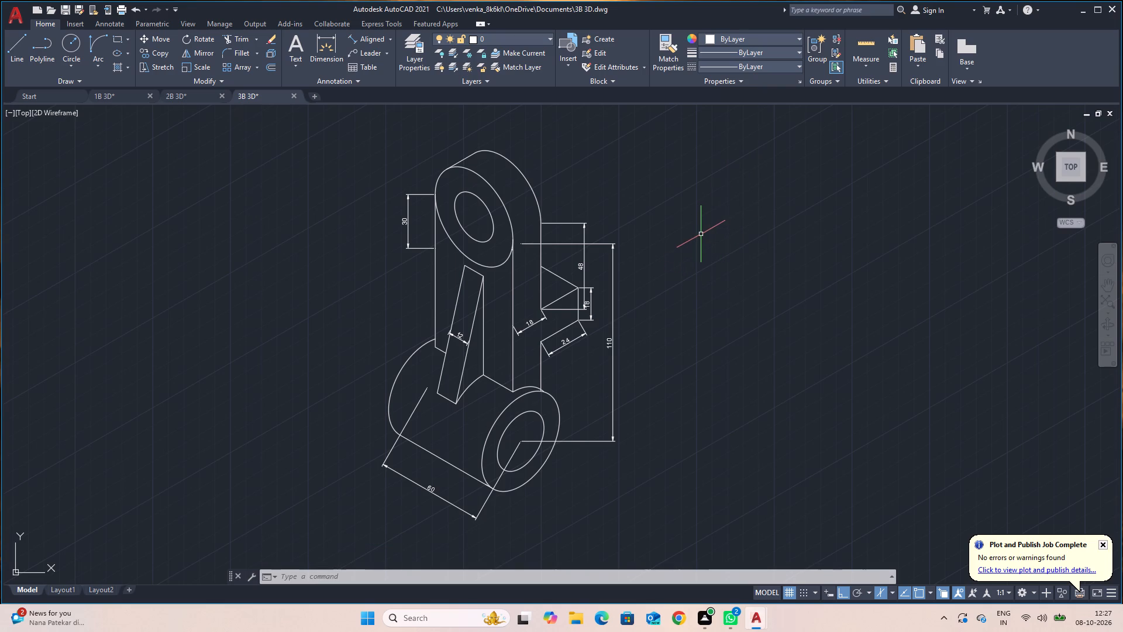
Oblique the 110 vertical dimension from the cylinder's front hole centre, slanting its extension lines down and outward along the left isoplane axis.
key(d)
text(IM)
text(ED)
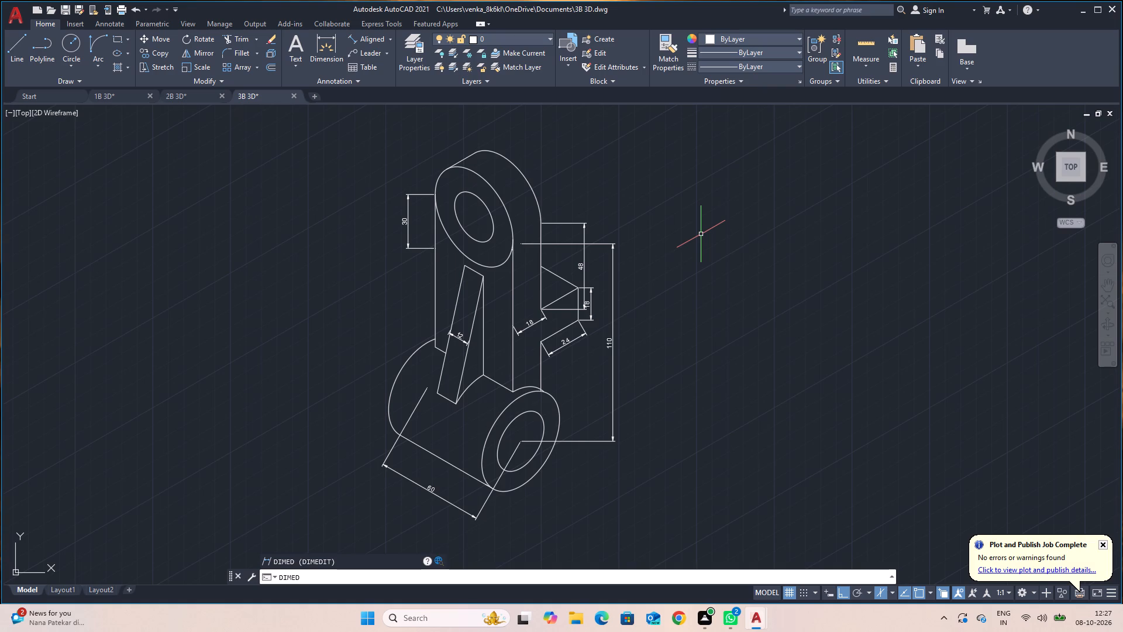
key(Return)
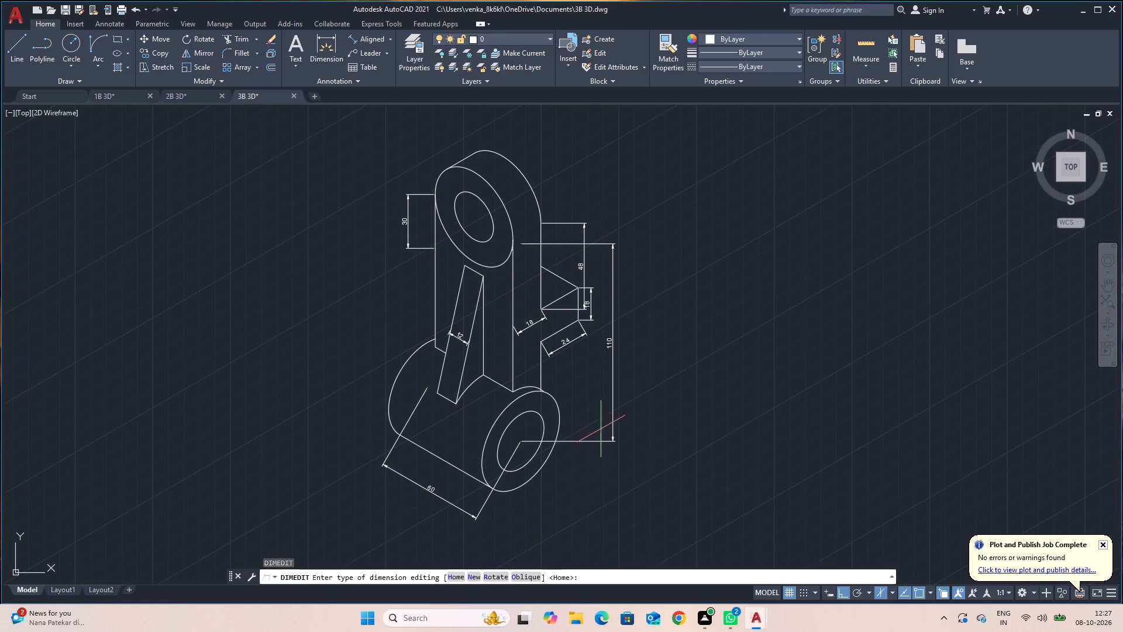
click(526, 577)
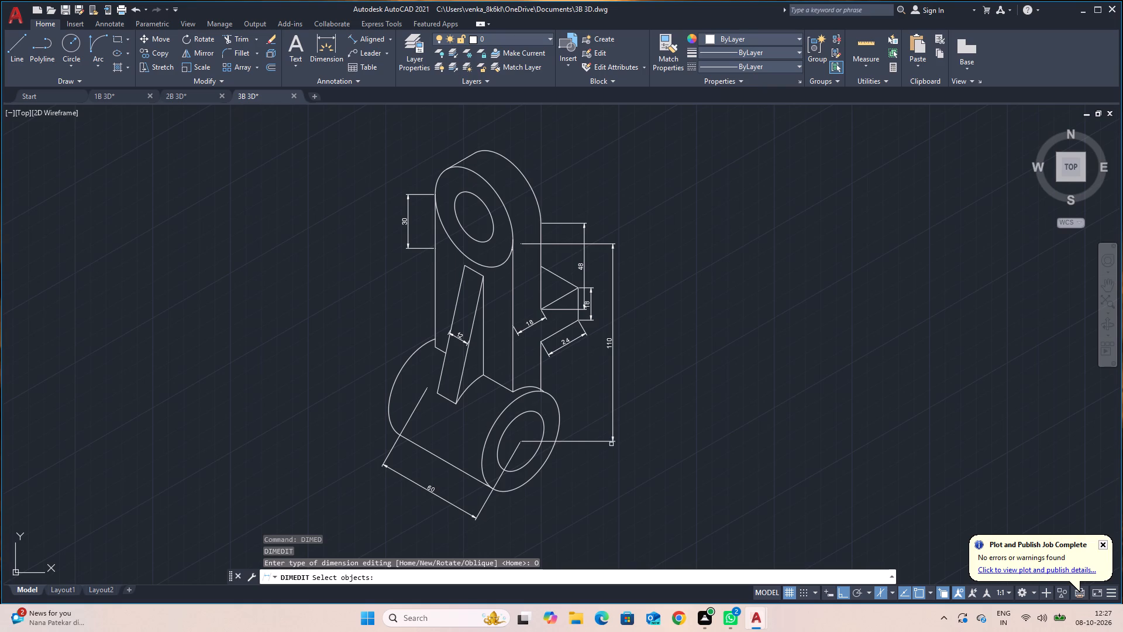
click(612, 441)
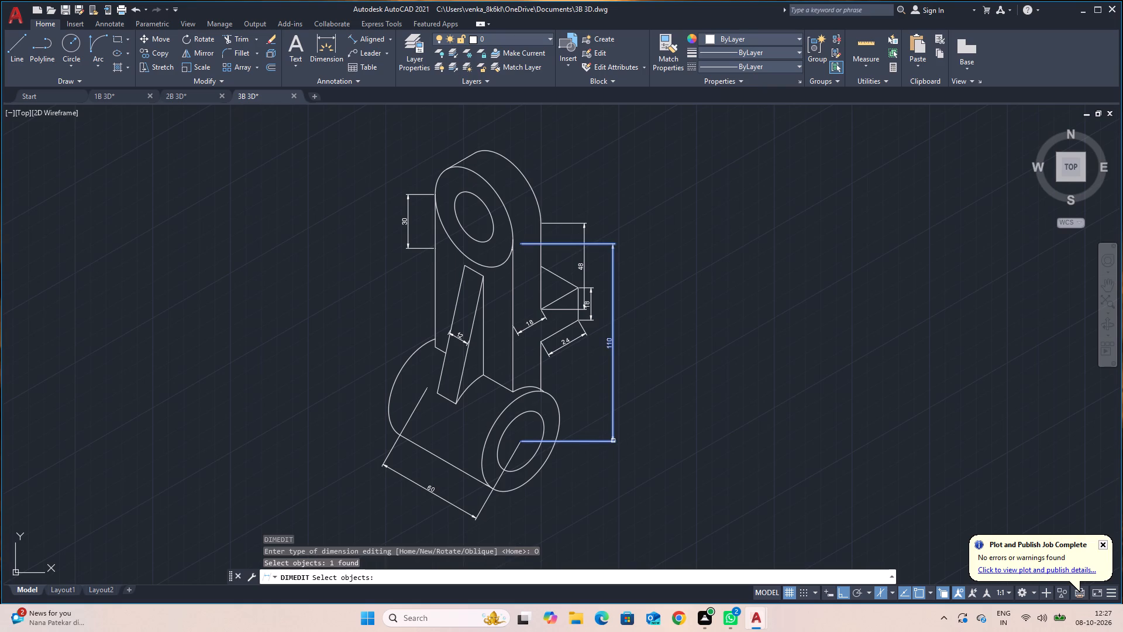
key(Return)
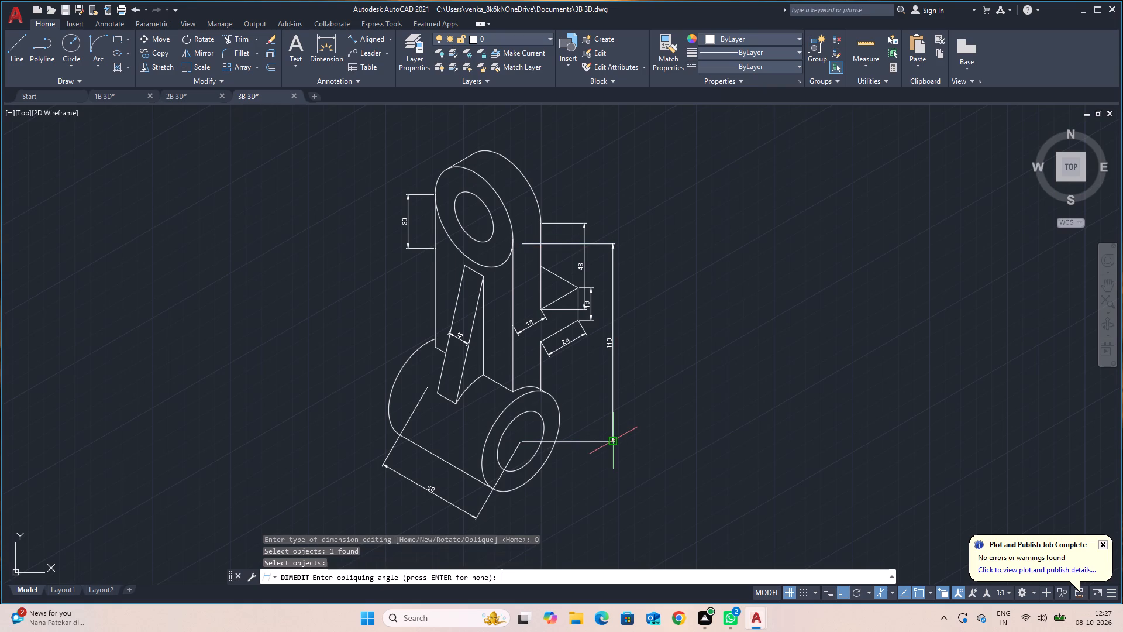
click(522, 444)
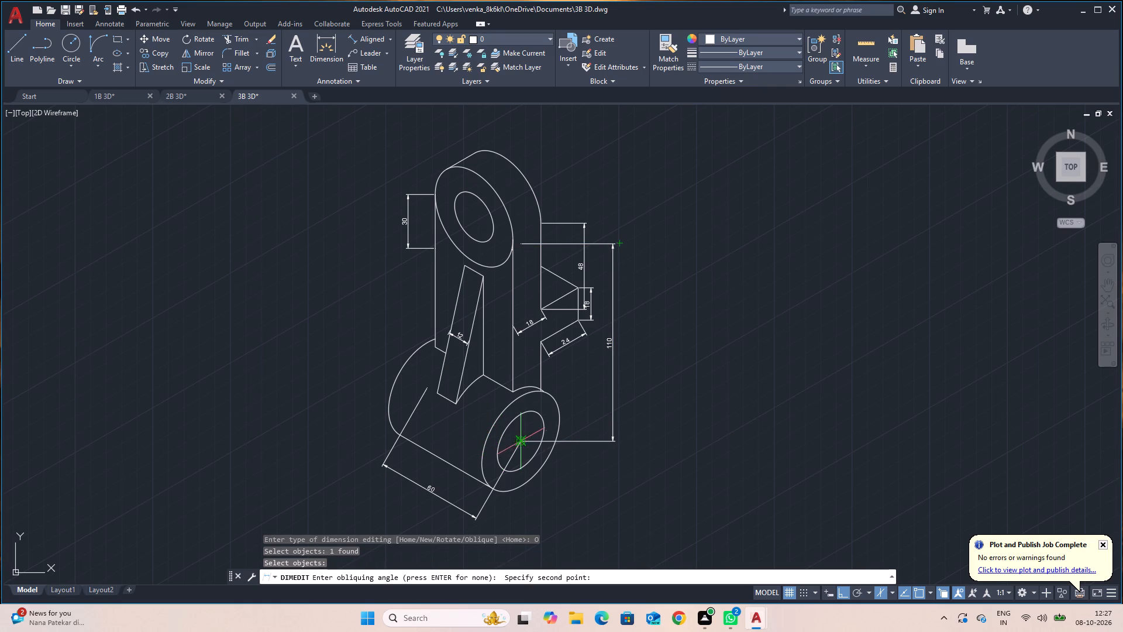
key(F5)
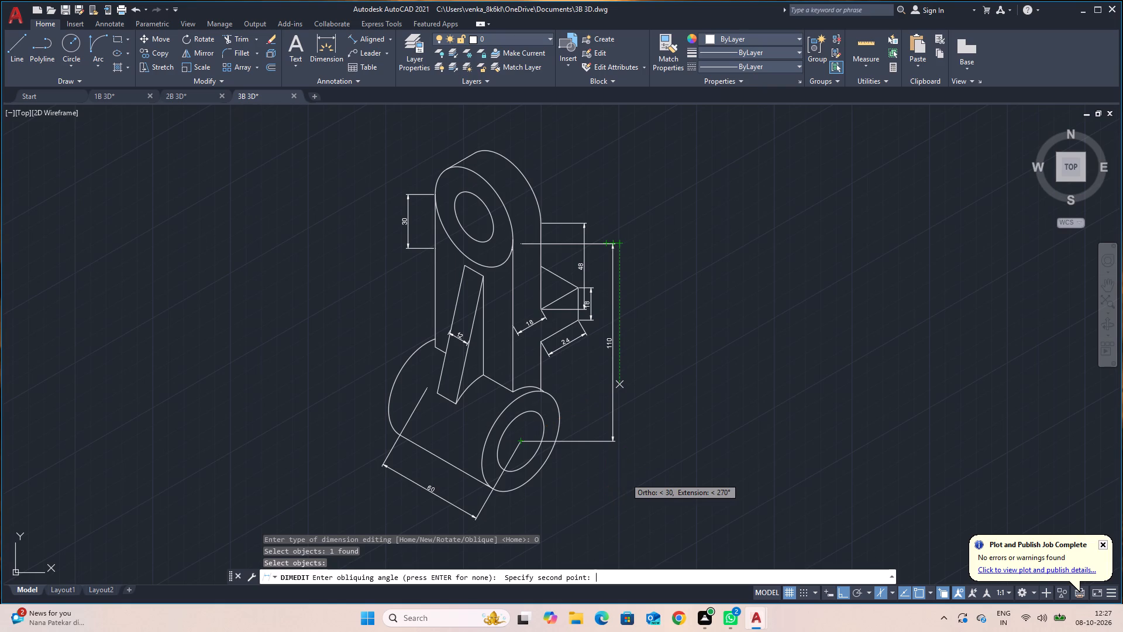
click(640, 515)
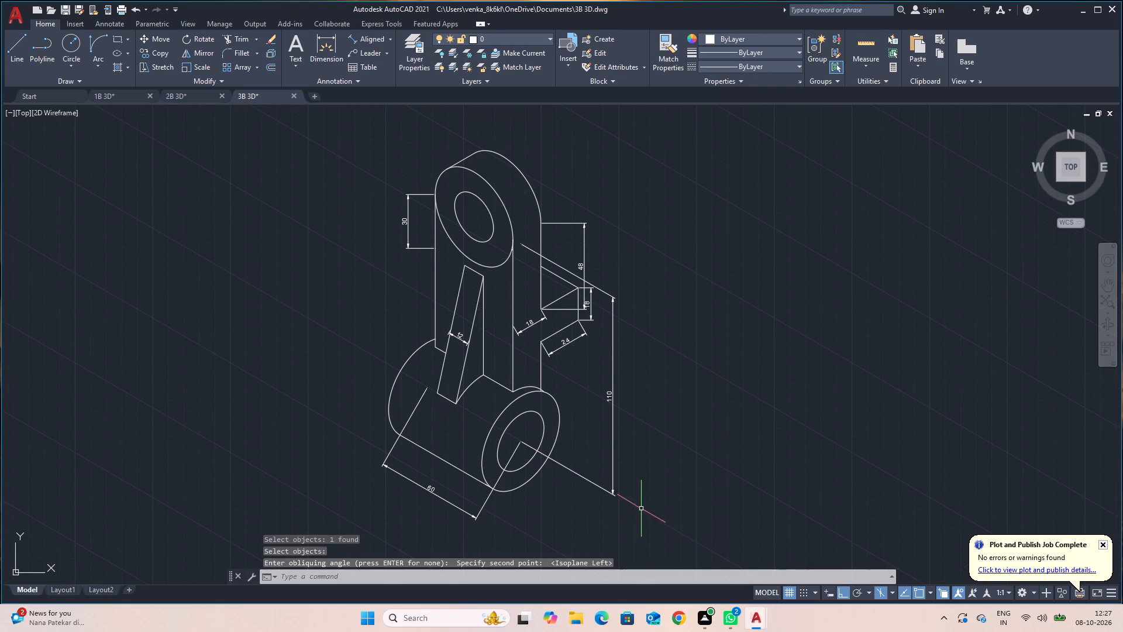
Oblique the 48 vertical dimension so its extension lines rise outward from the upright's rear edge along the top isoplane's 30° axis.
click(585, 226)
key(space)
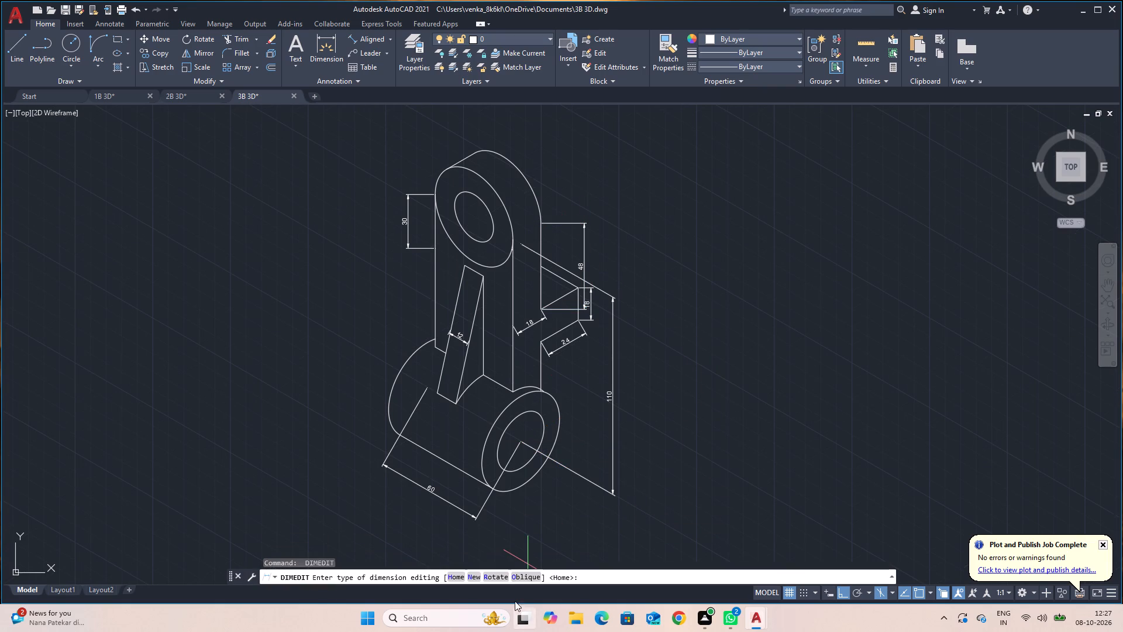
click(531, 576)
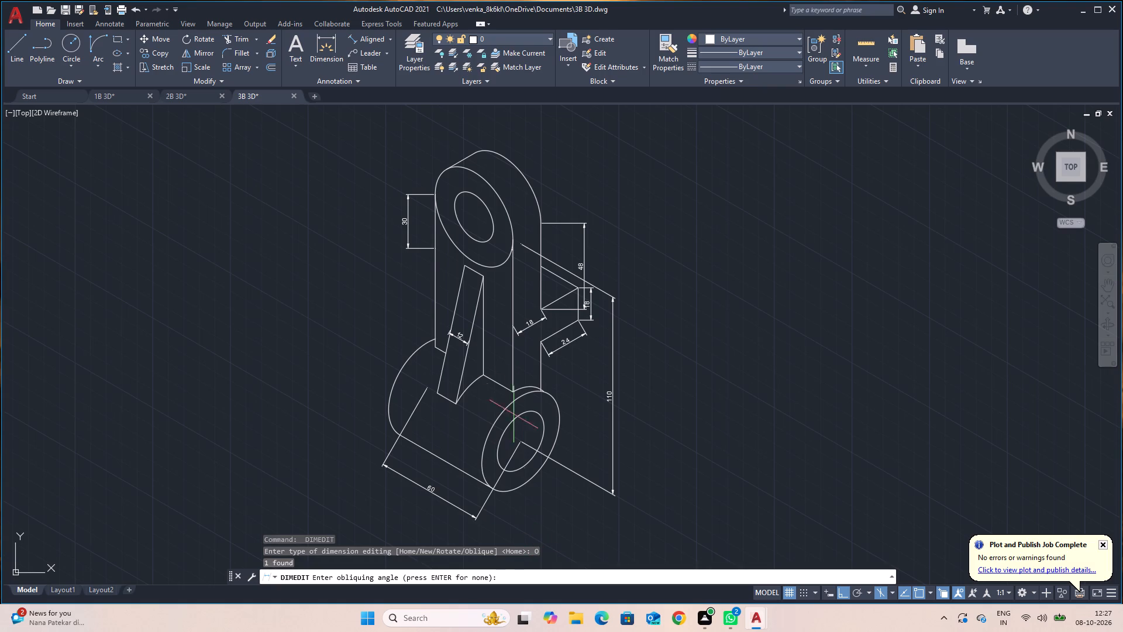
click(543, 225)
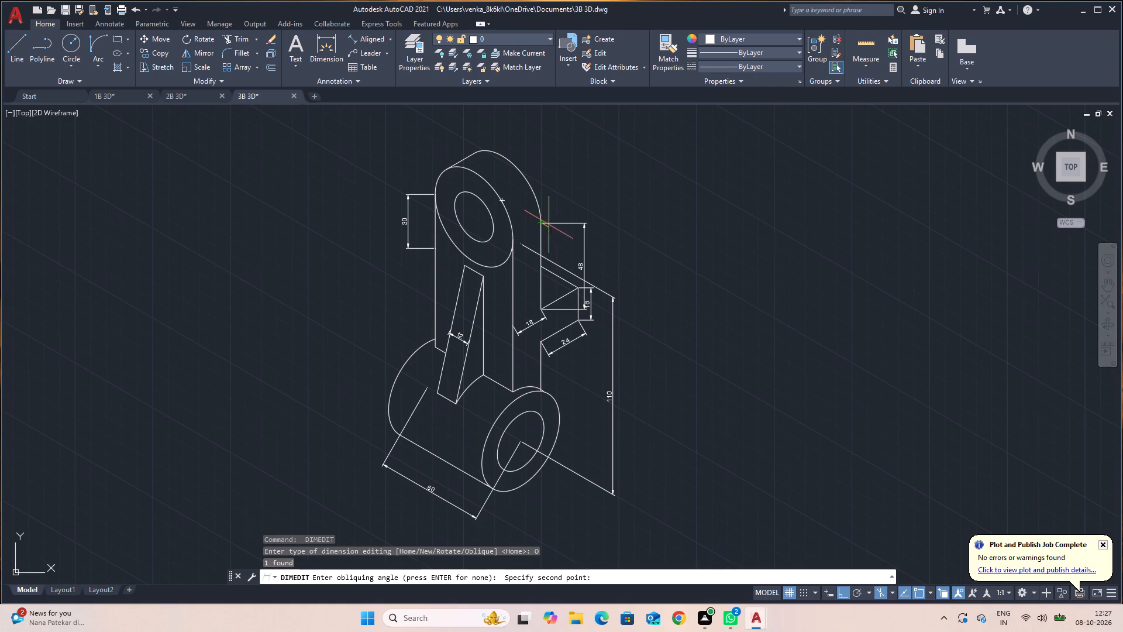
key(F5)
click(645, 186)
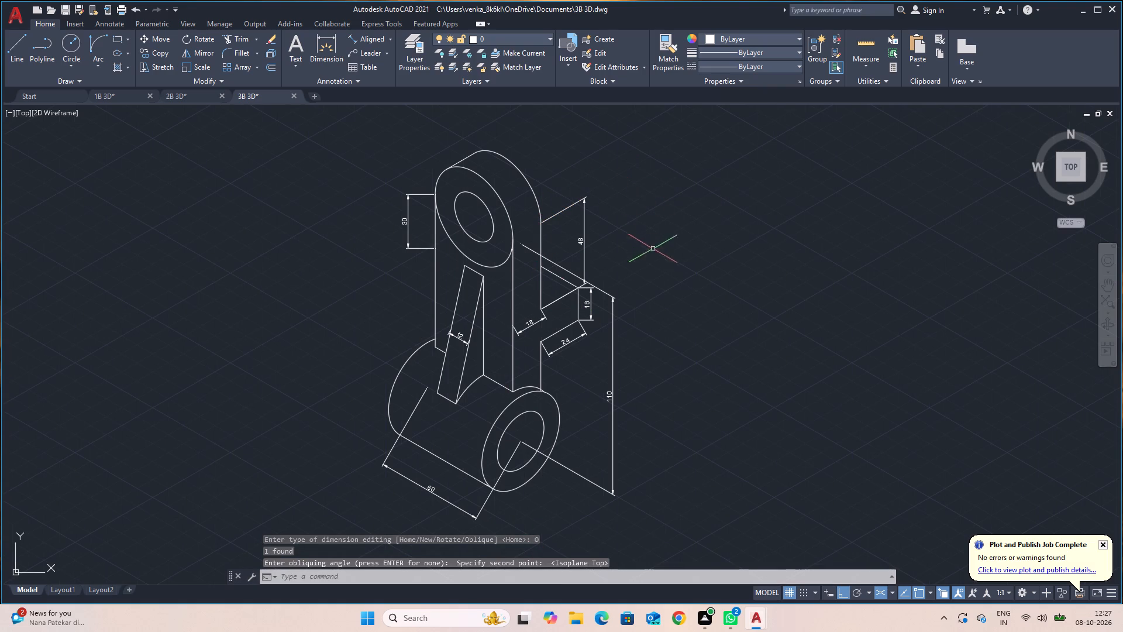
Oblique the 24 dimension below the side projection using the right isoplane, with its extension lines running vertically down.
click(573, 341)
key(space)
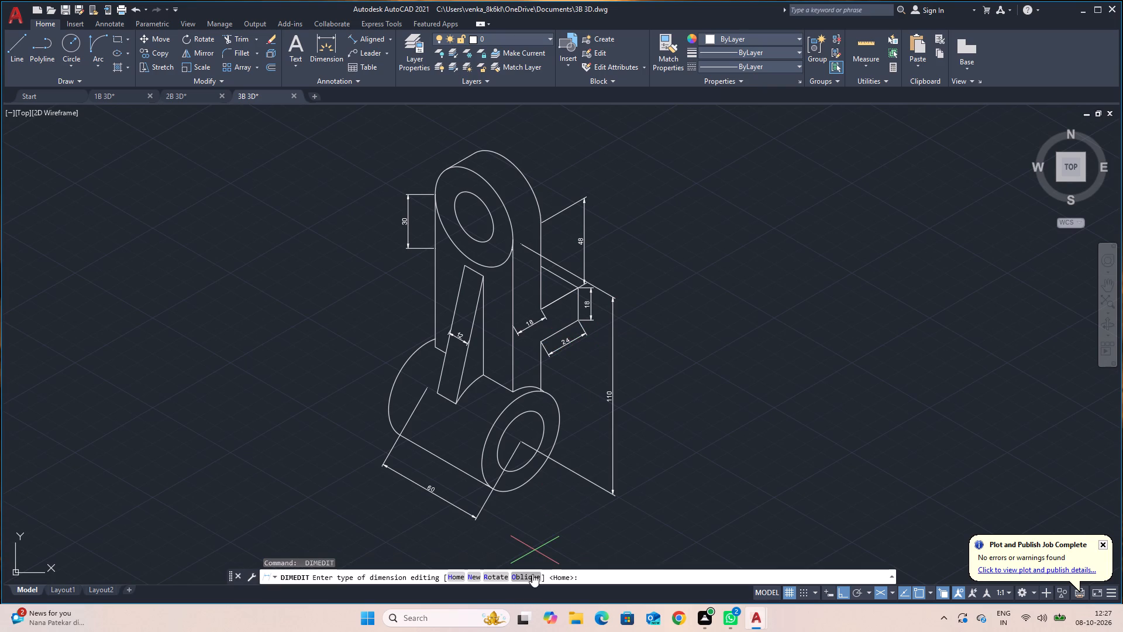
click(532, 574)
click(540, 342)
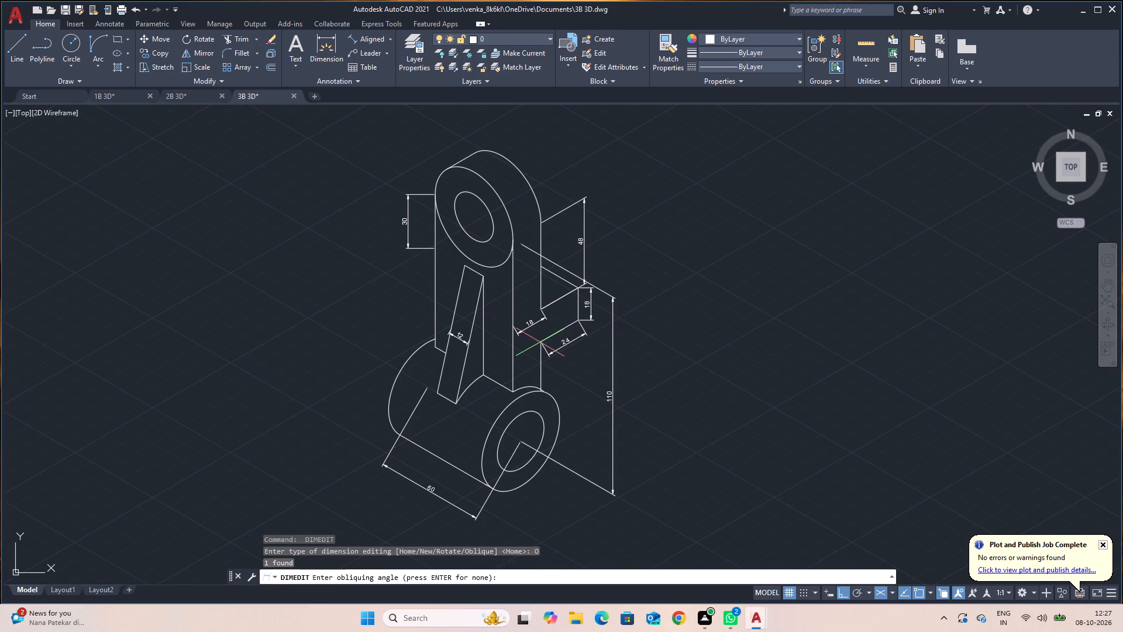
key(F5)
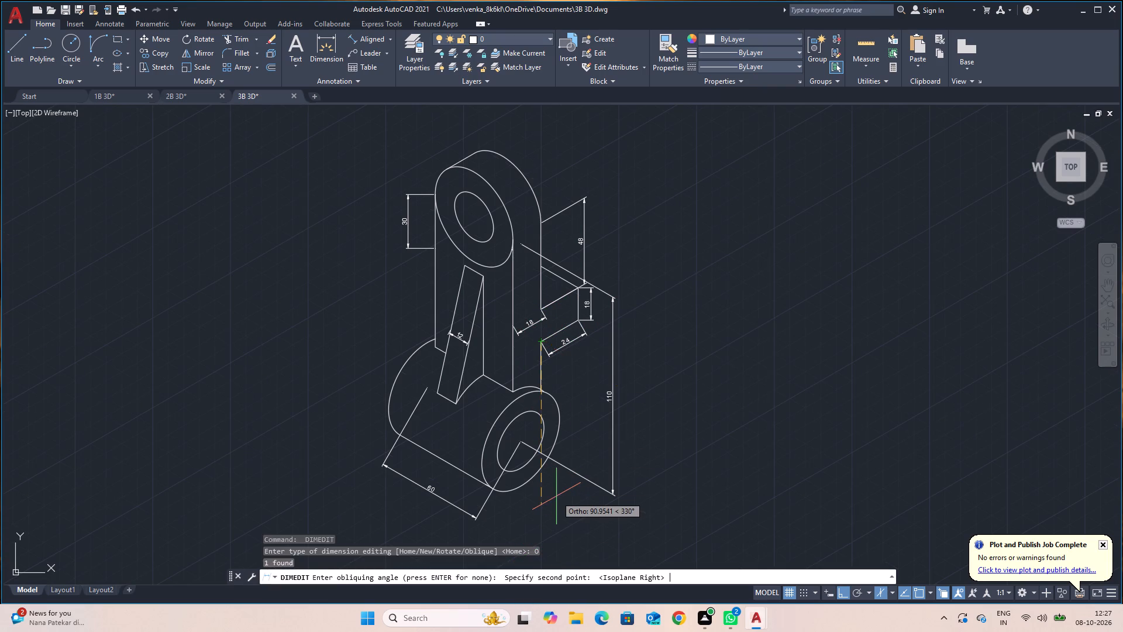
click(556, 496)
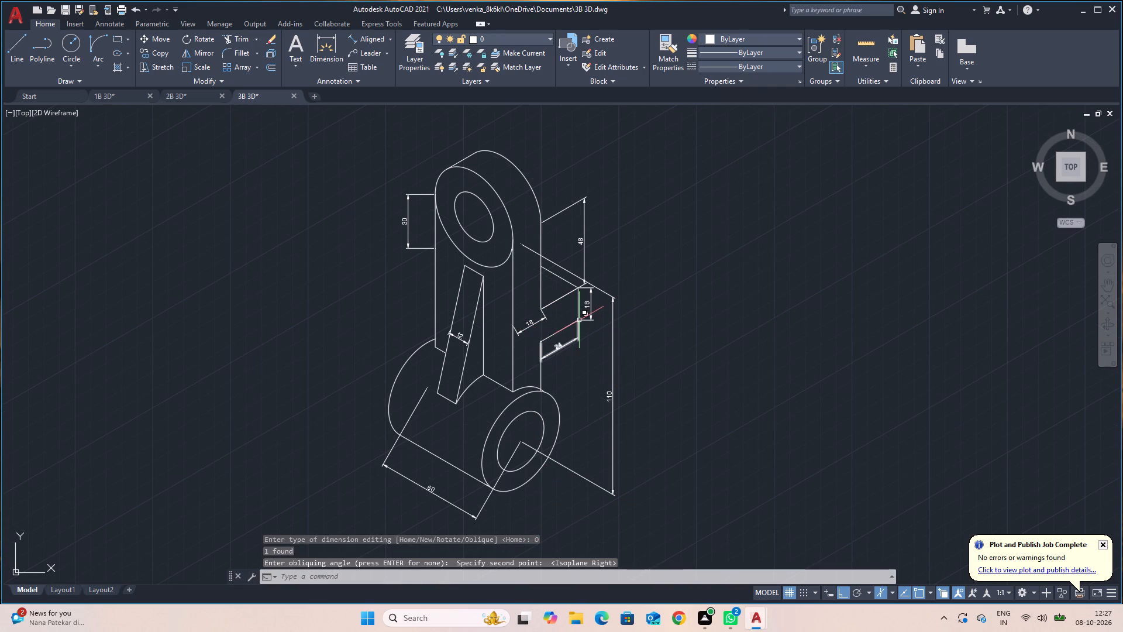
Oblique the 18 dimension across the upright's side face so its extension lines run vertically along the front edge.
click(530, 323)
key(space)
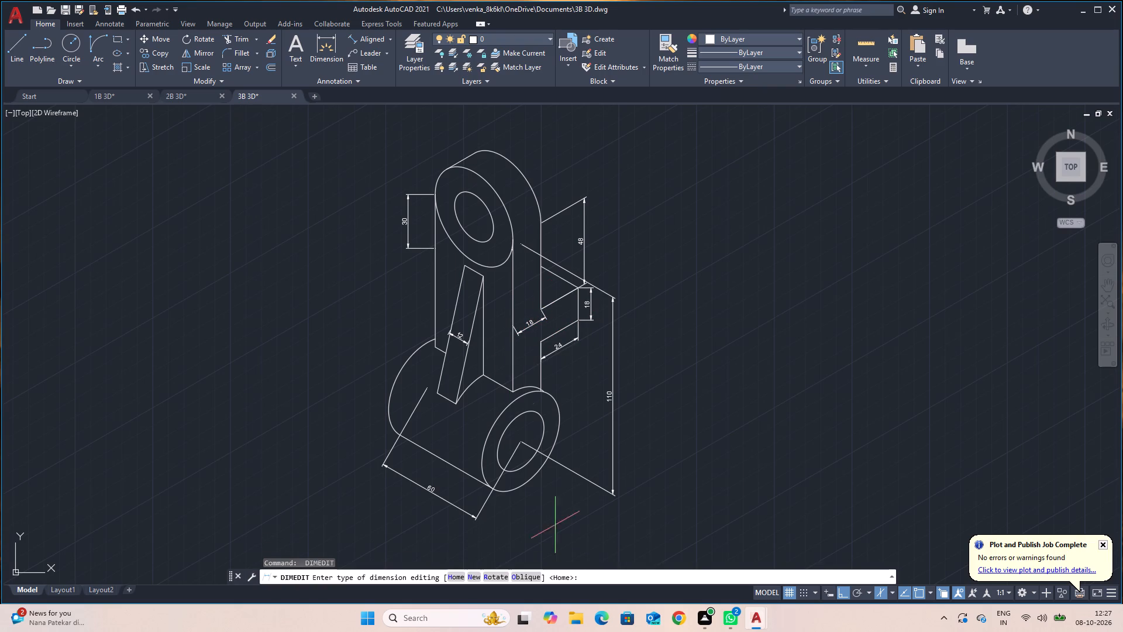
click(527, 574)
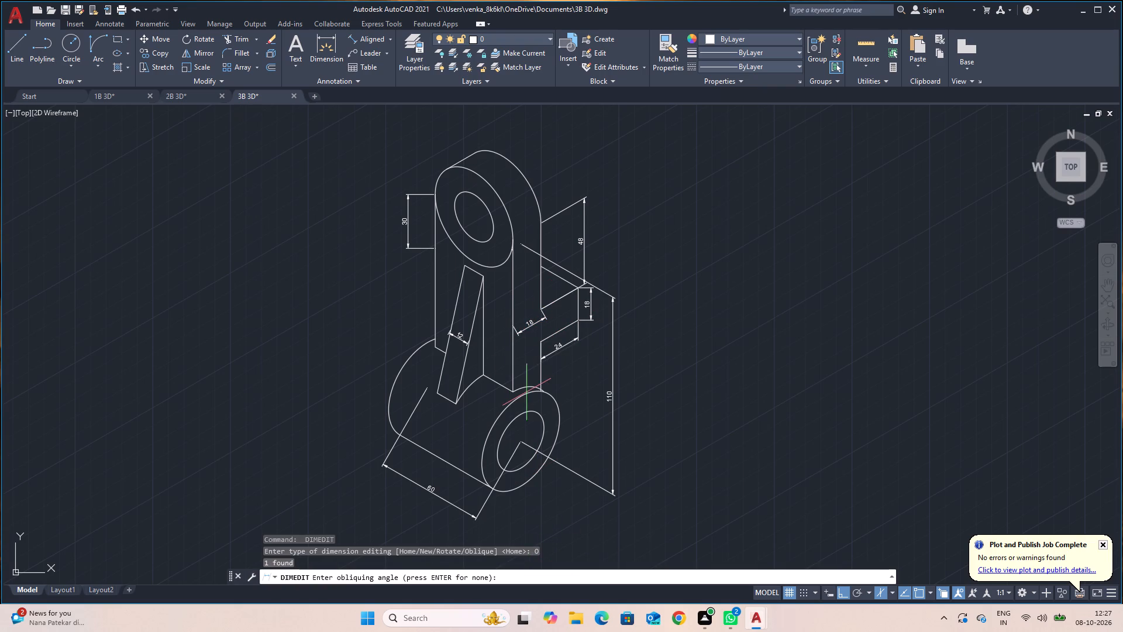
click(511, 325)
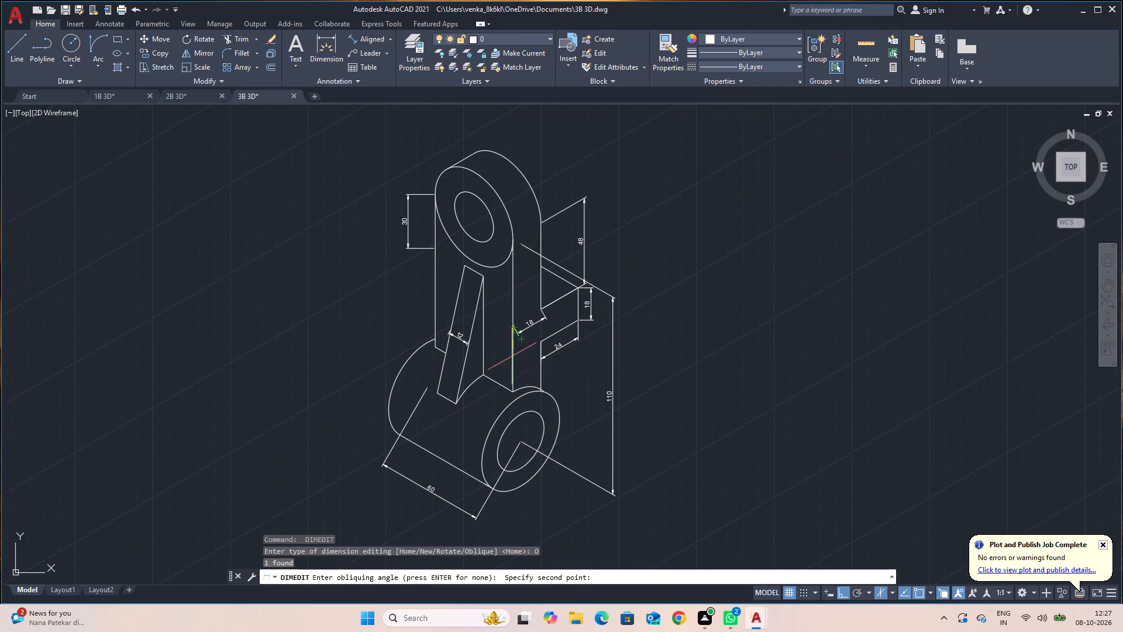
click(512, 385)
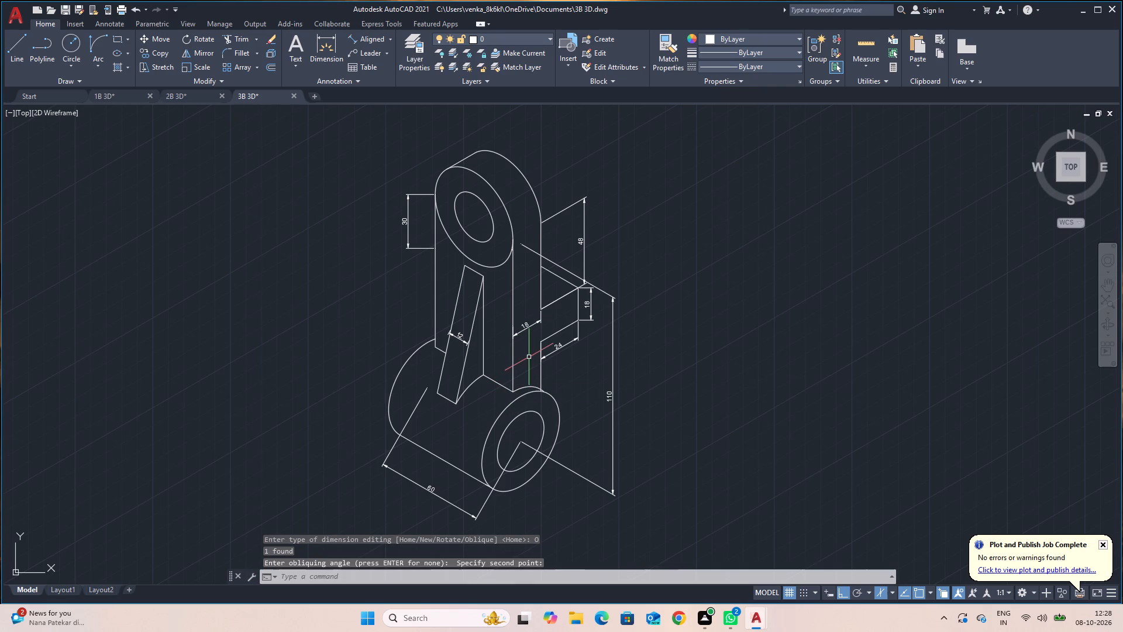
Oblique the 12 dimension on the sloping rib, taking the vertical direction down from the rib's slanted edge.
click(456, 336)
key(space)
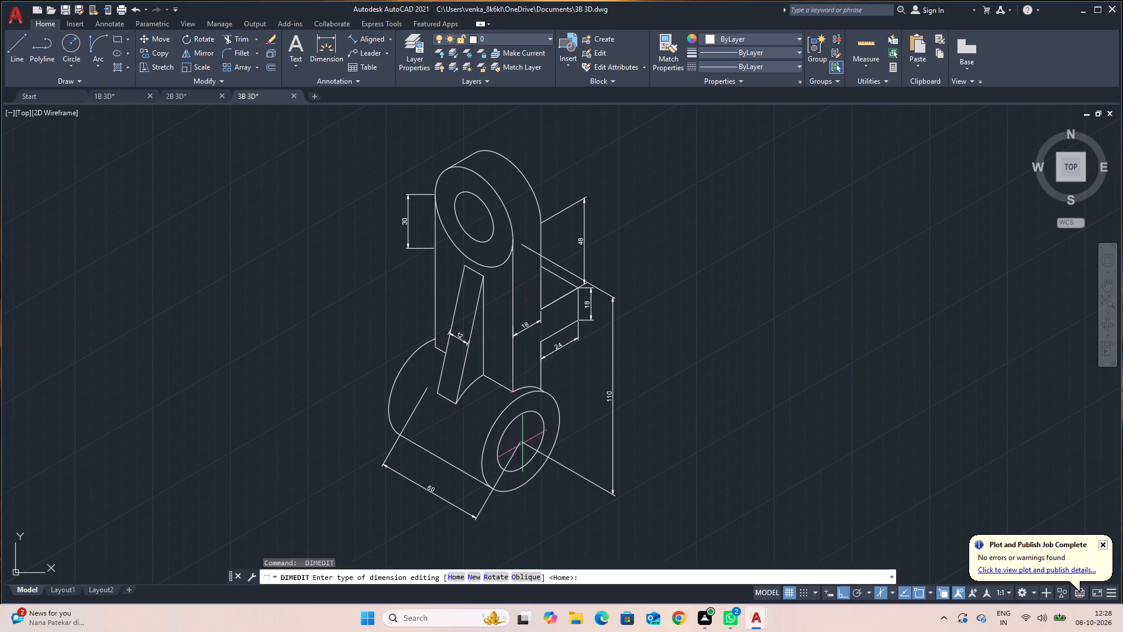
click(520, 579)
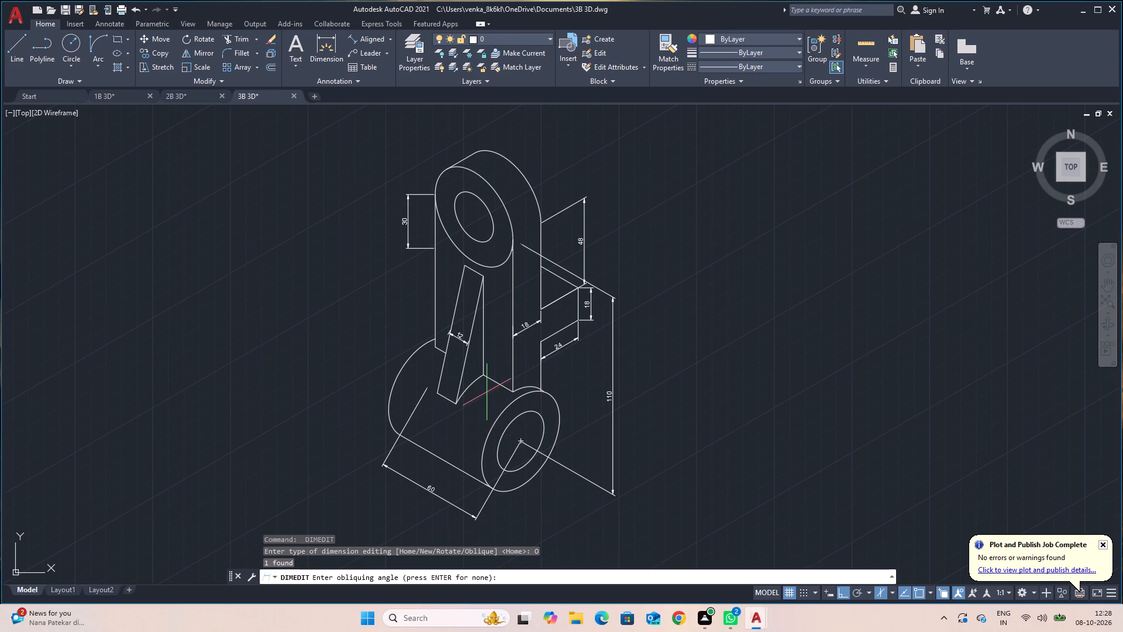
click(471, 343)
click(449, 433)
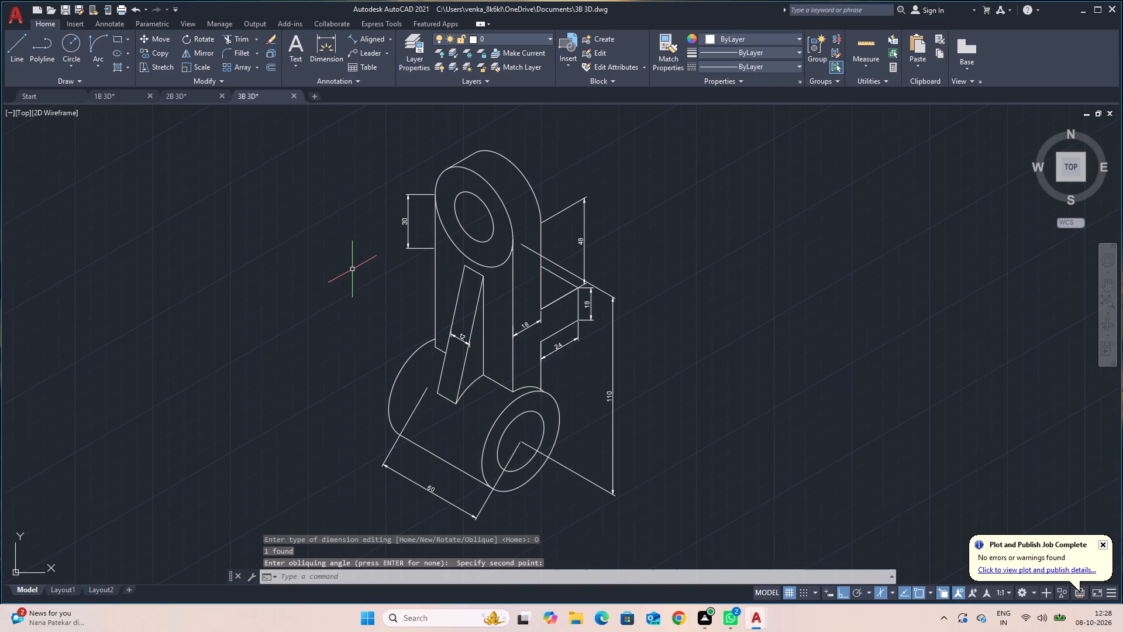
Oblique the 30 vertical dimension beside the upper boss, slanting its extension lines up and outward along the left isoplane axis.
click(407, 201)
key(space)
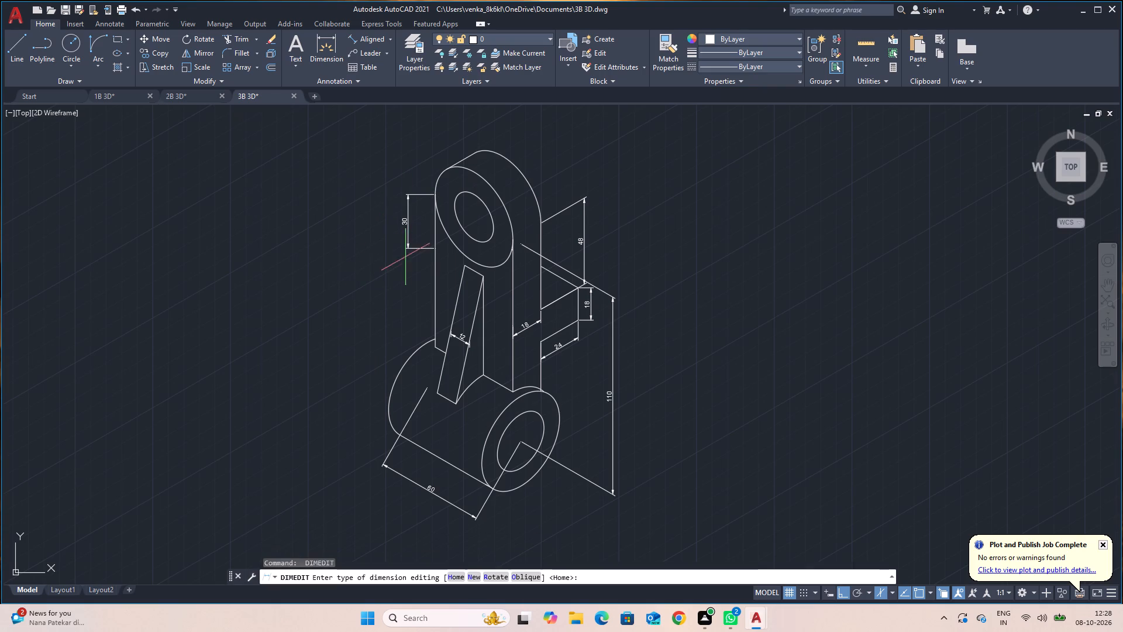
click(518, 580)
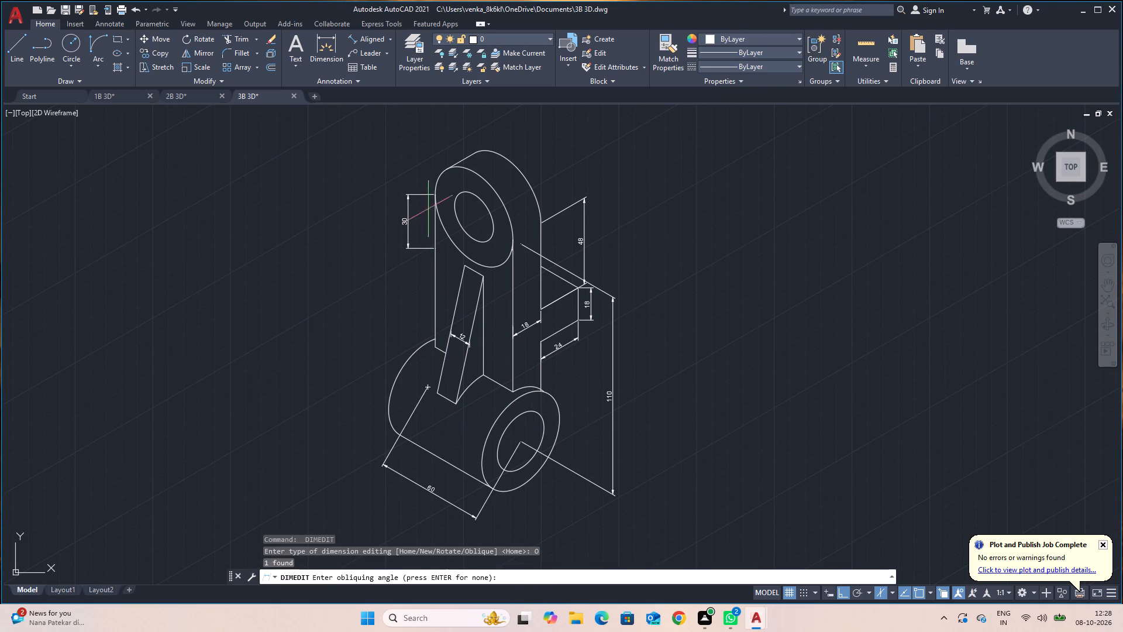
click(433, 195)
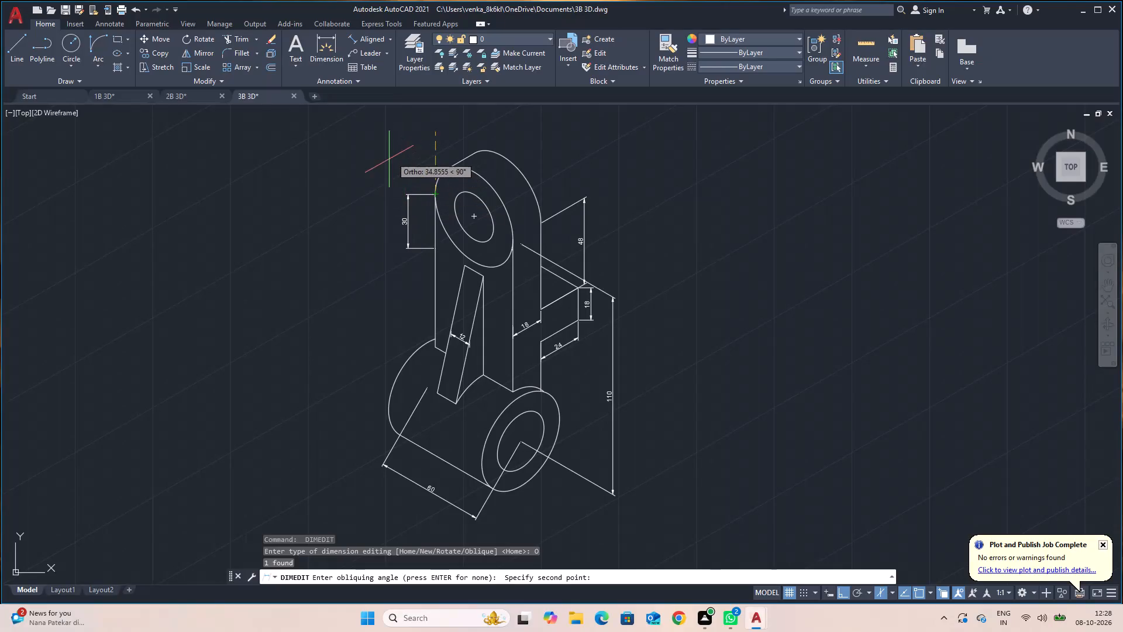
key(F5)
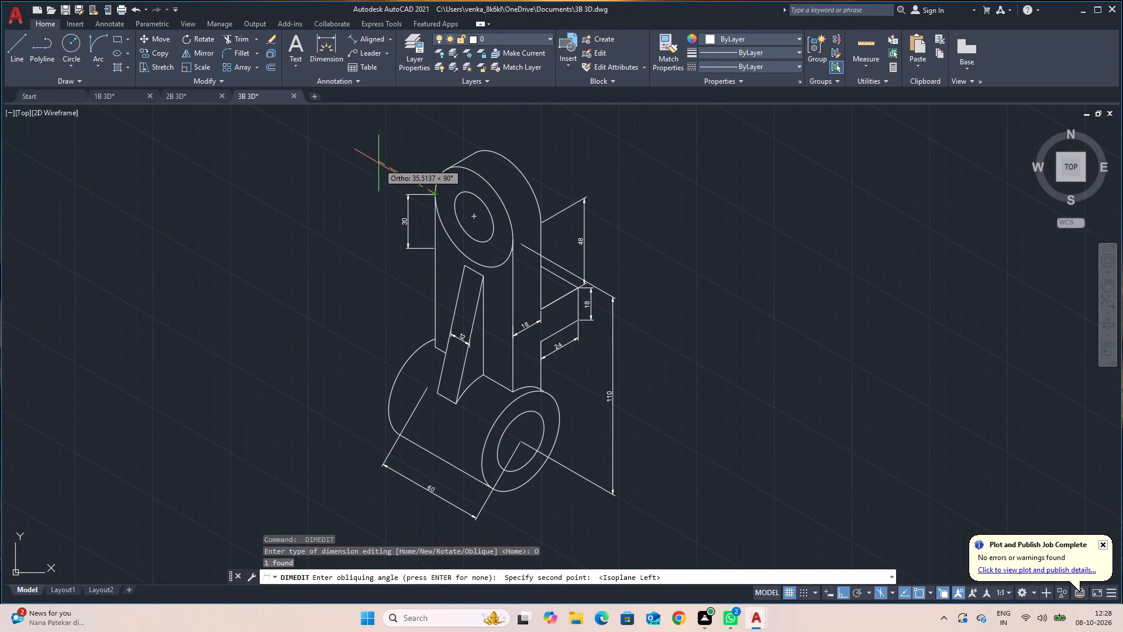
click(355, 162)
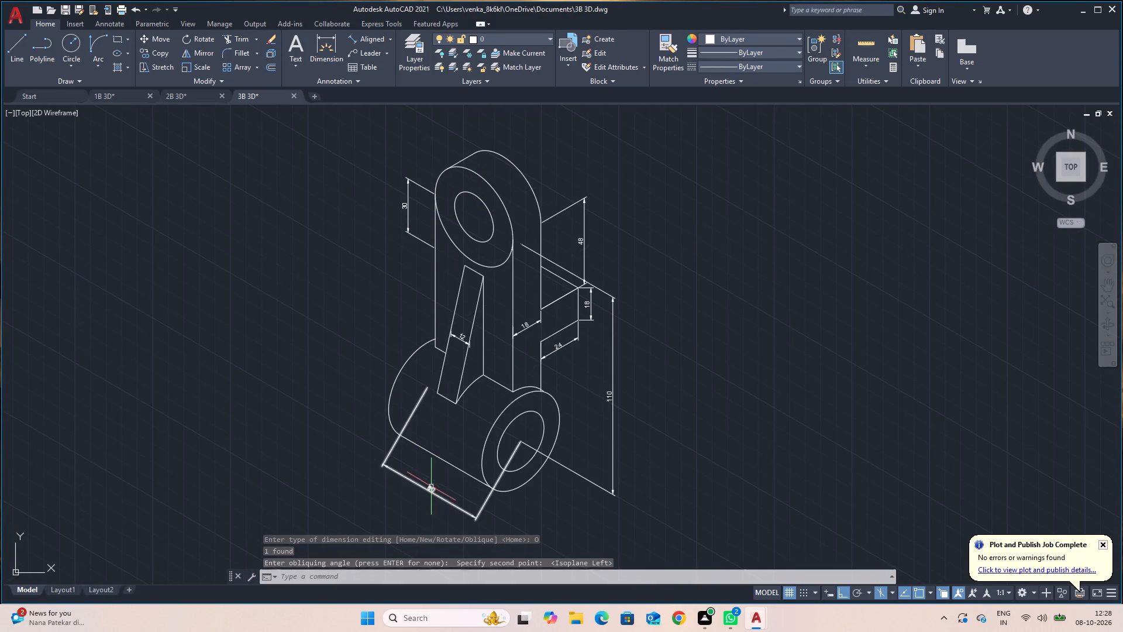
Oblique the 60 dimension below the base cylinder using the top isoplane, with its extension lines slanting down and outward along the 30-degree axis.
click(0, 631)
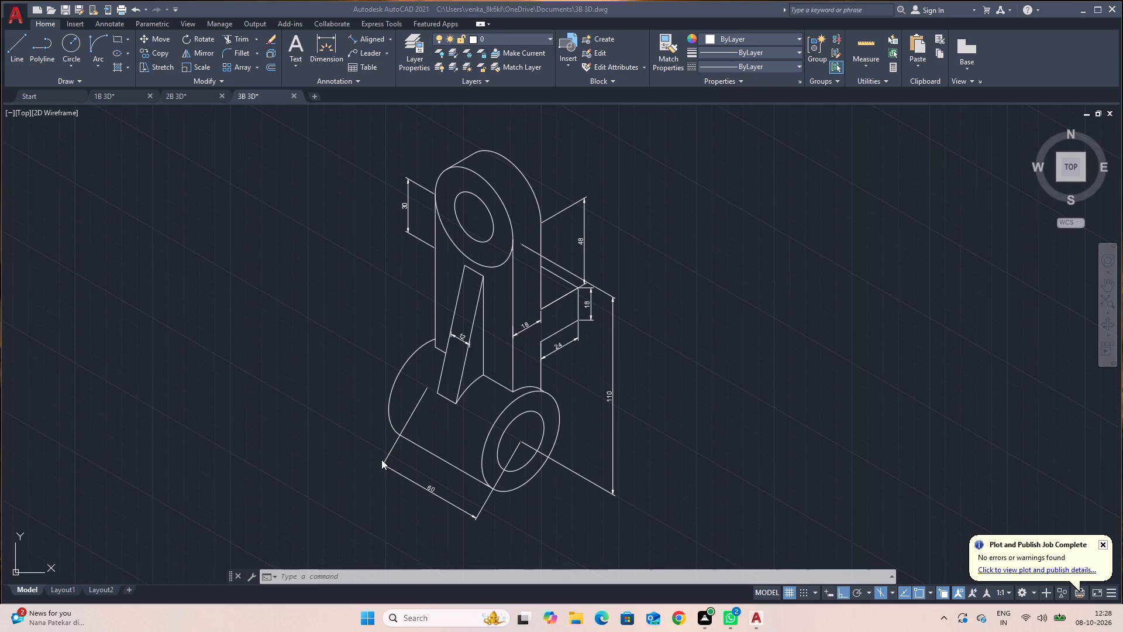
click(368, 459)
click(384, 465)
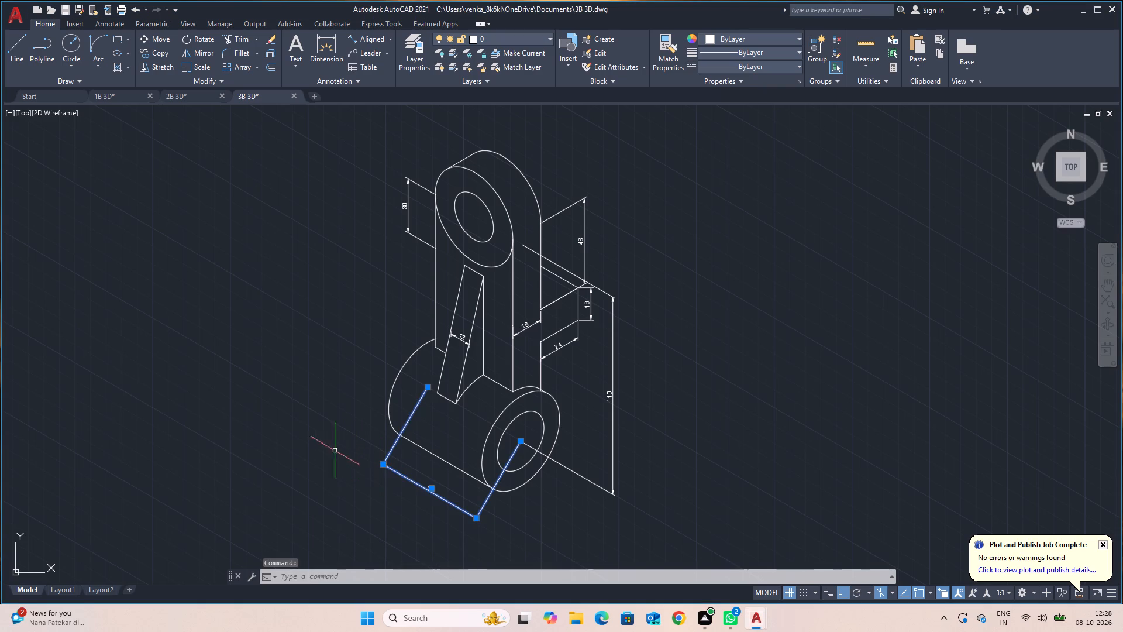
key(space)
click(521, 579)
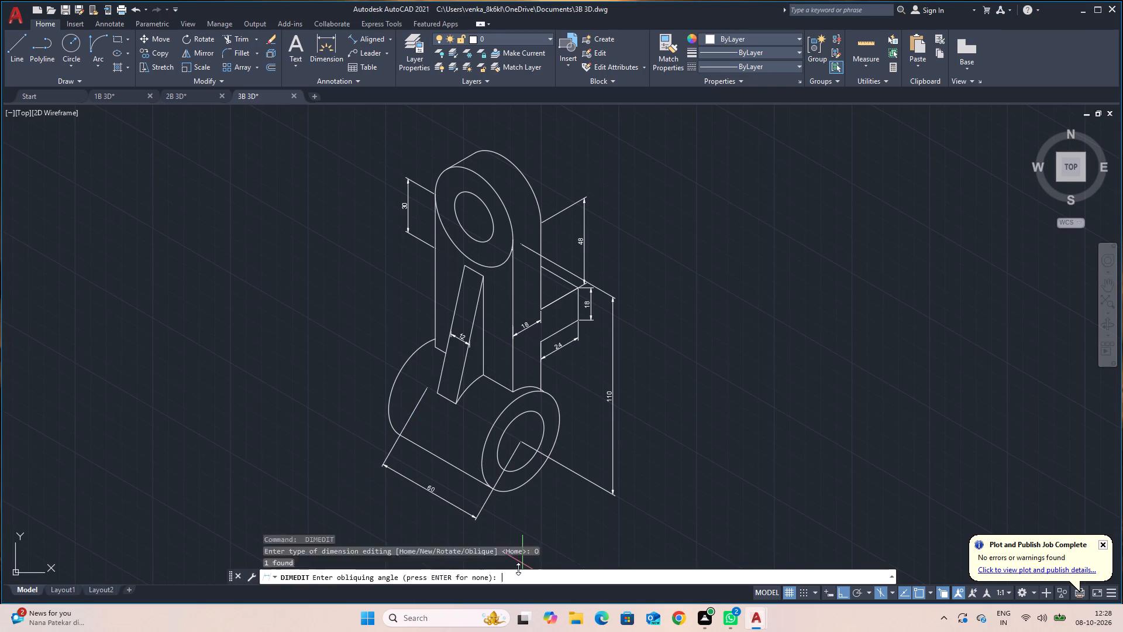
click(430, 386)
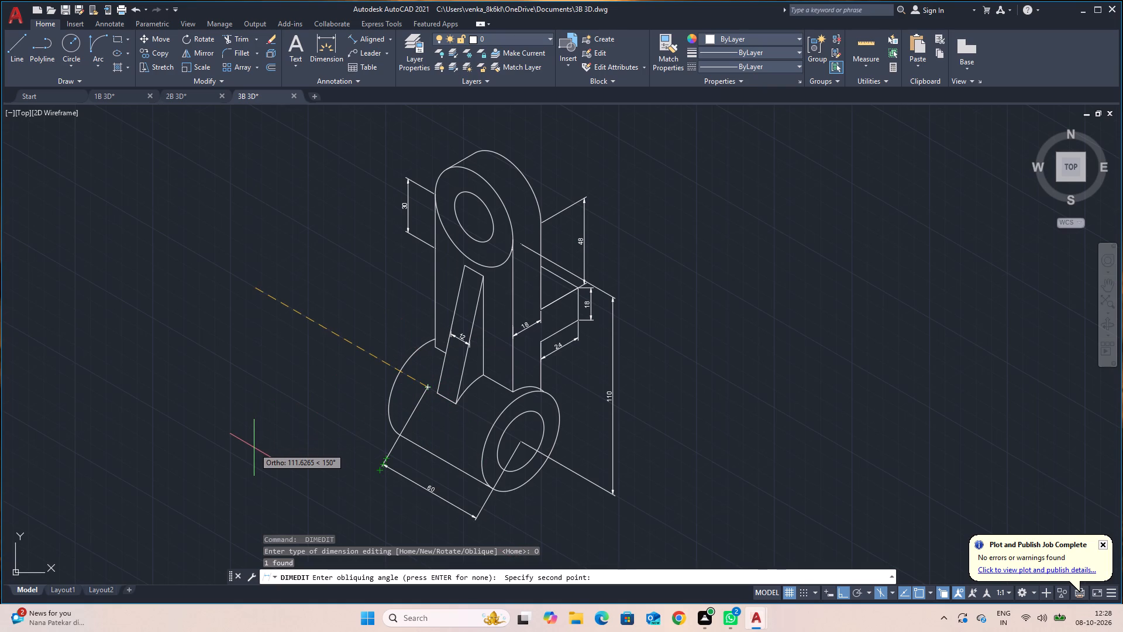
key(F5)
click(230, 454)
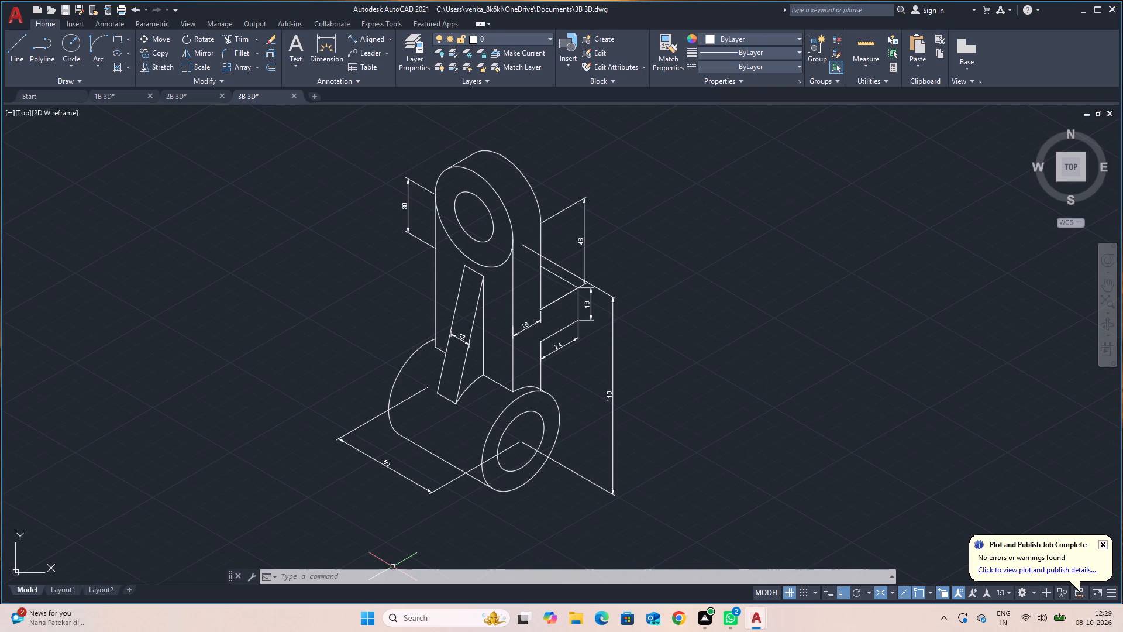
Check the dimensioned part on the Layout1 sheet and return to model space.
click(67, 589)
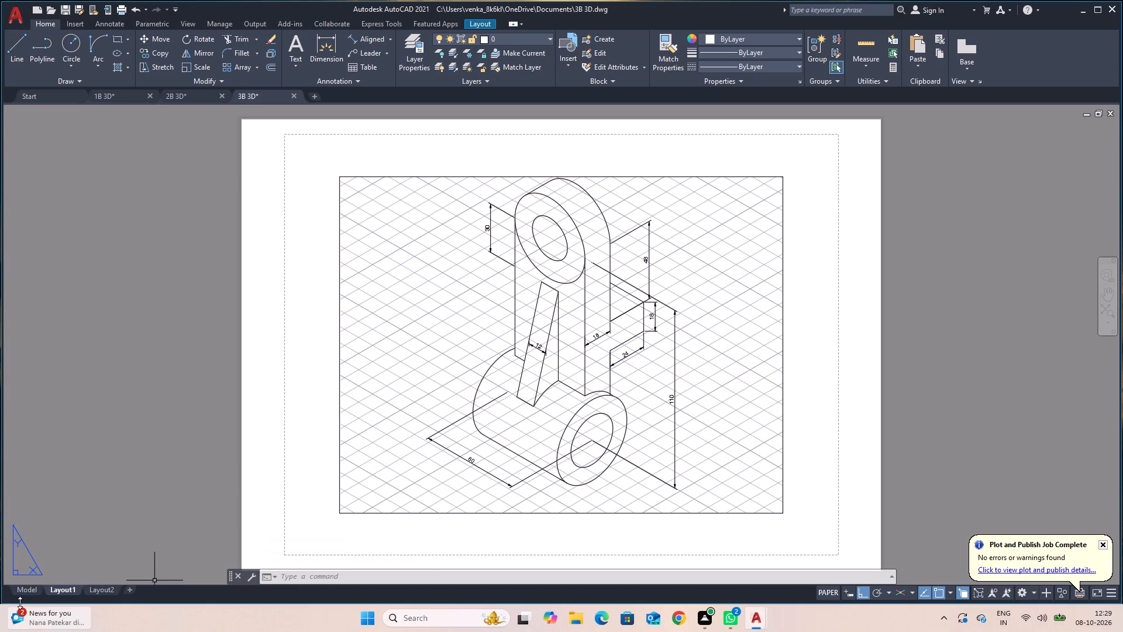
click(30, 592)
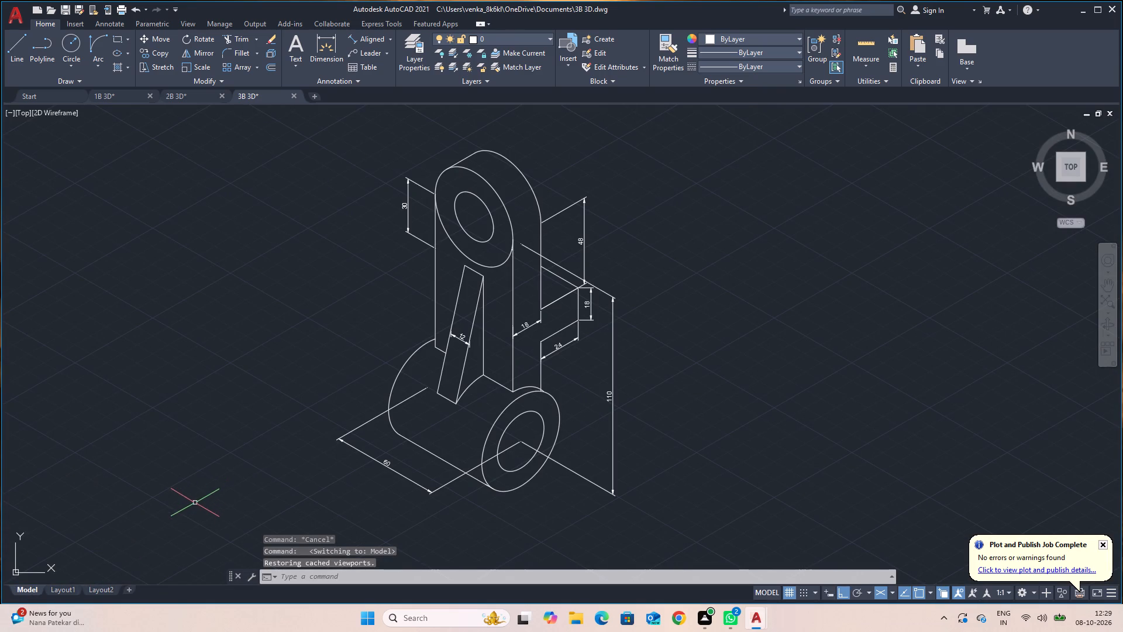
Set up a single-sheet plot of Layout1 with the DWG To PDF.pc3 plotter and the monochrome.ctb plot style.
click(63, 593)
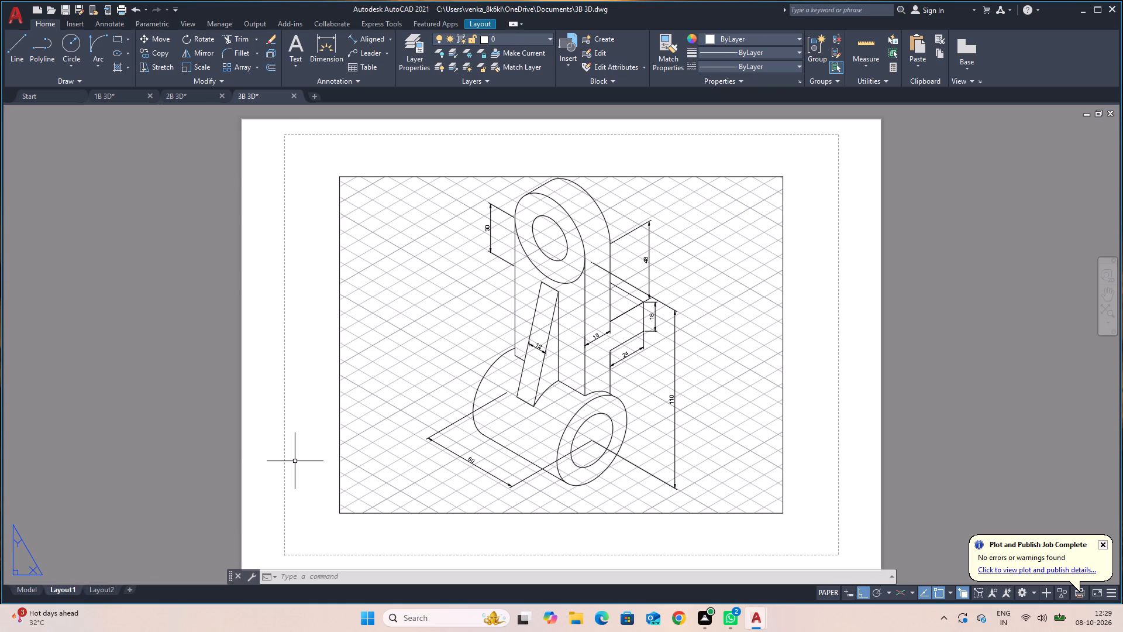
key(ctrl+p)
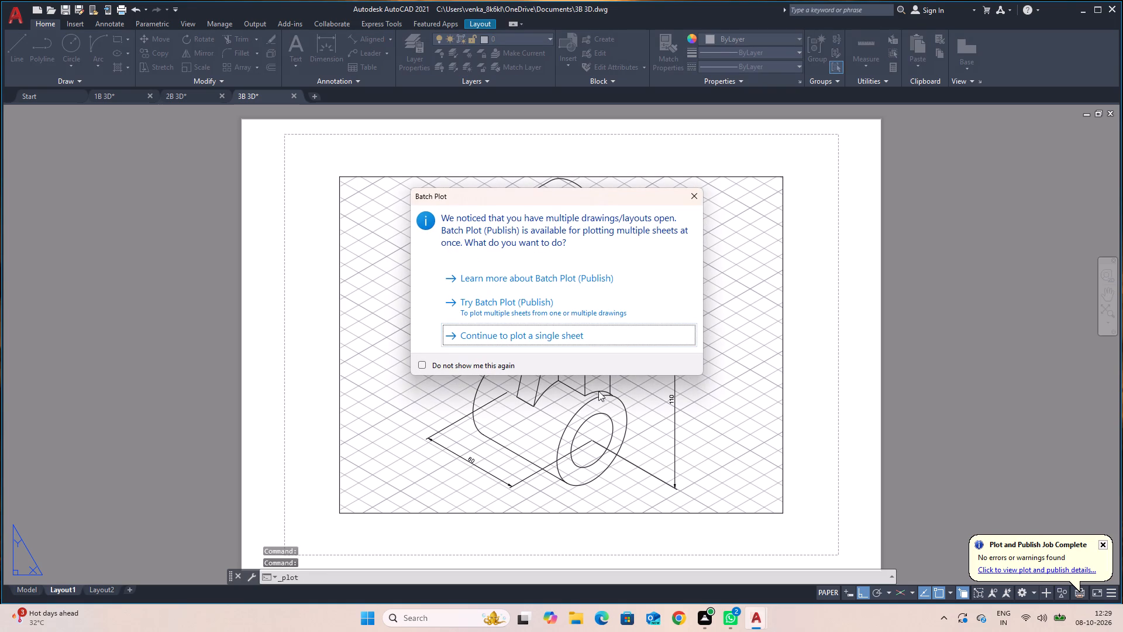
click(559, 336)
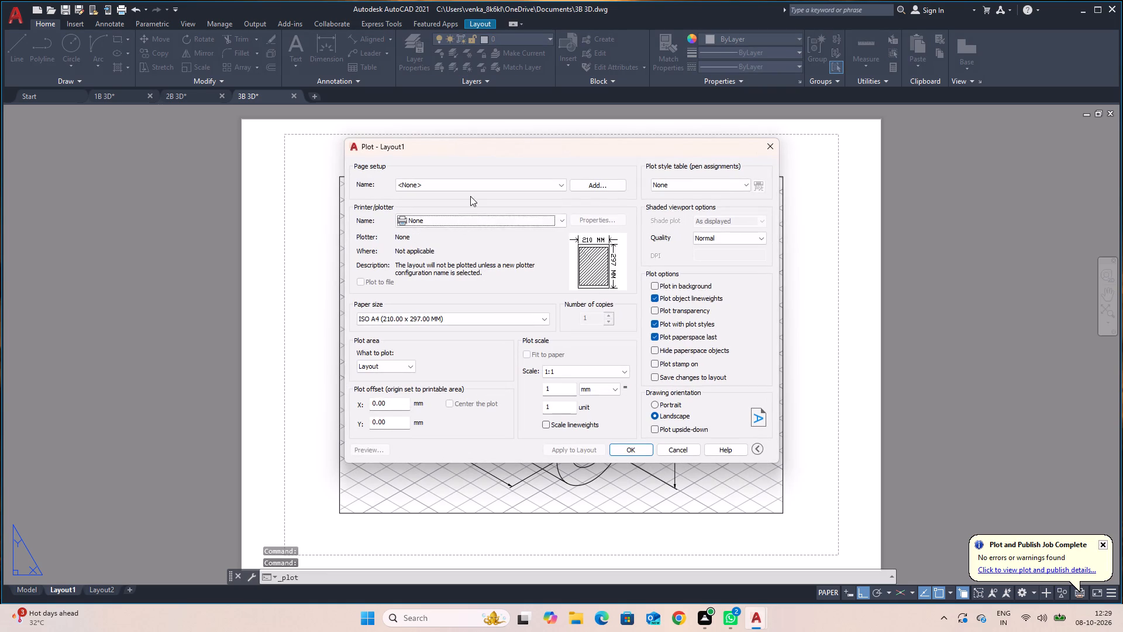
click(472, 219)
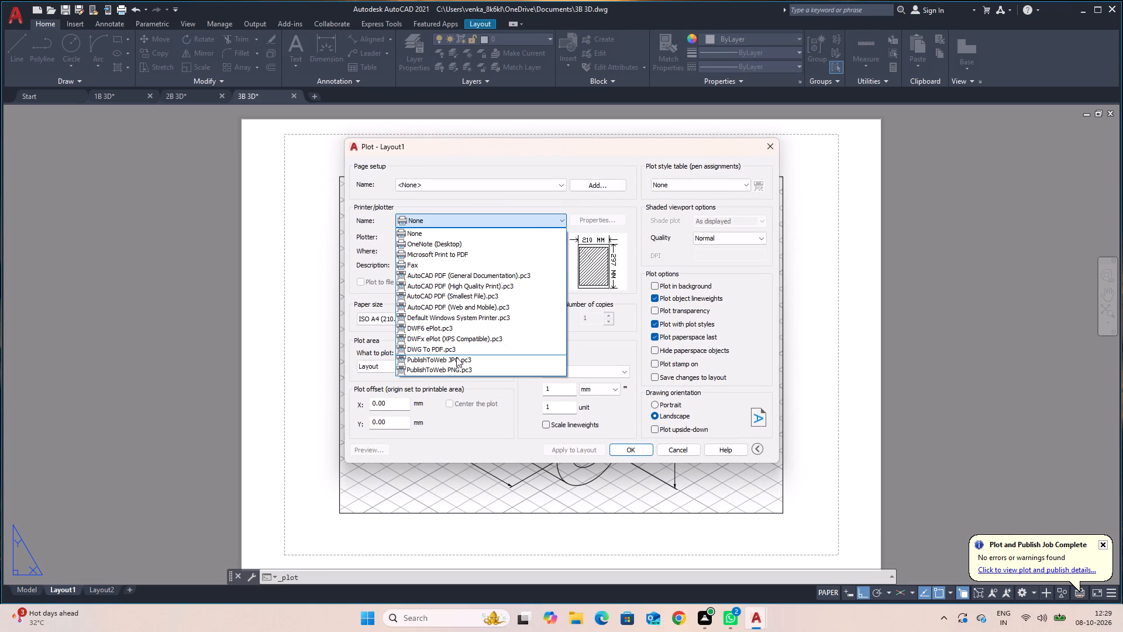
click(460, 346)
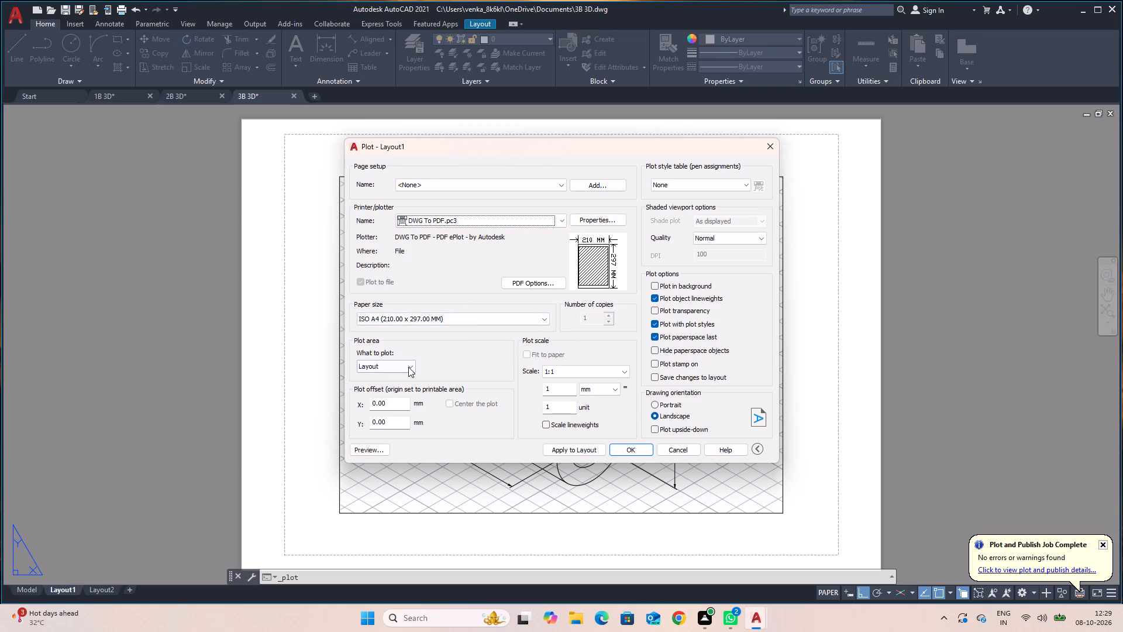
click(731, 188)
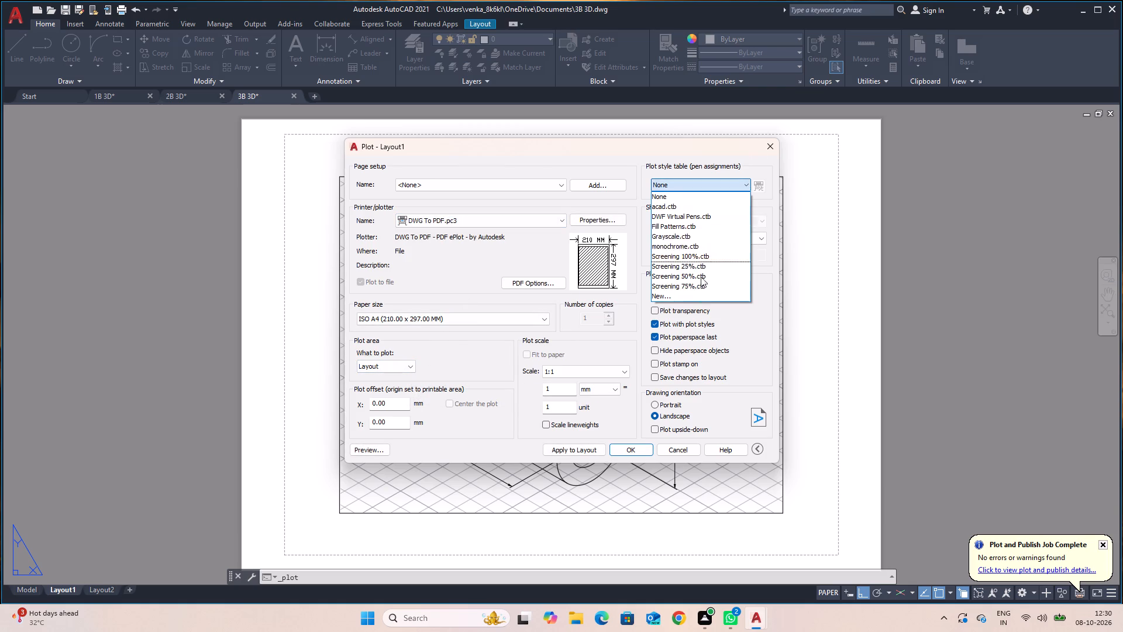
click(686, 247)
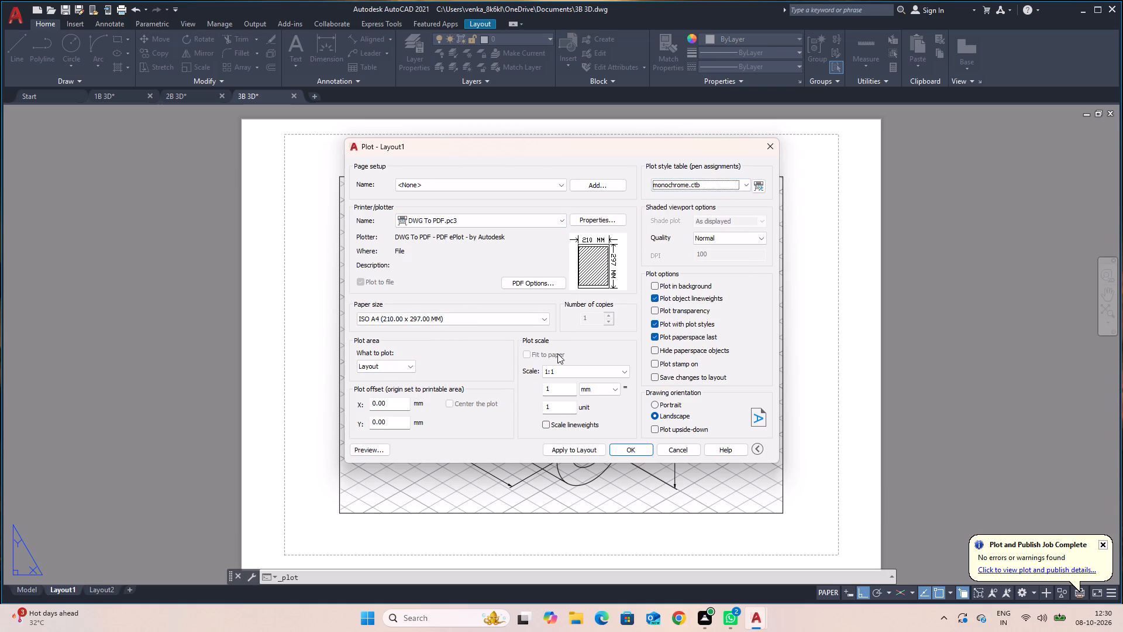
Define the plot area as a window around the sheet's dashed printable border and centre the plot.
click(394, 362)
click(384, 400)
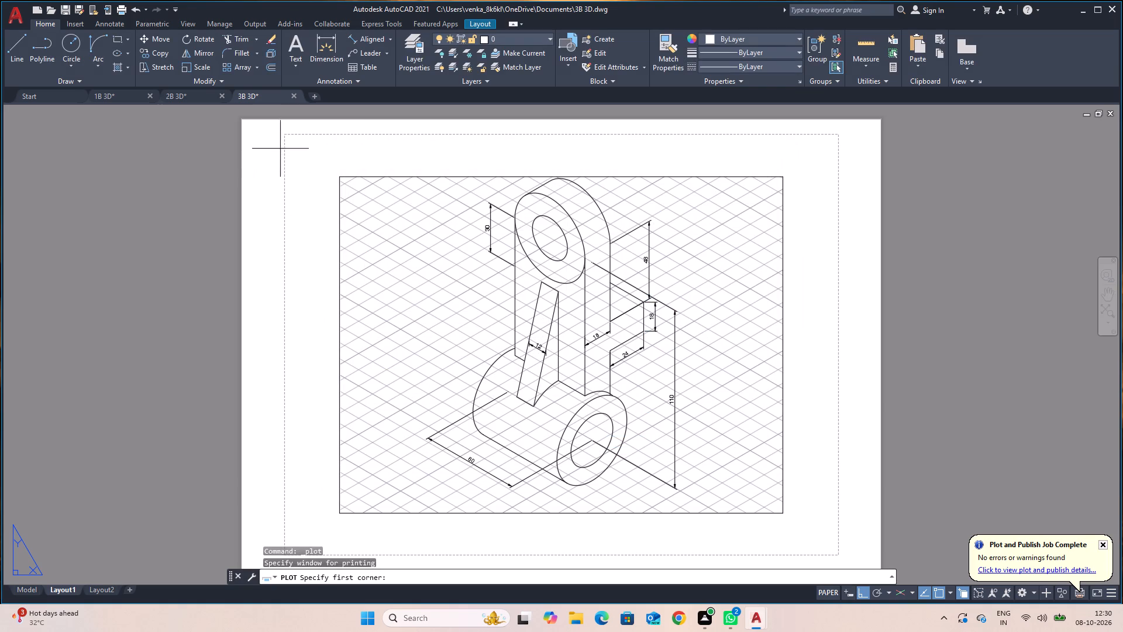
click(284, 134)
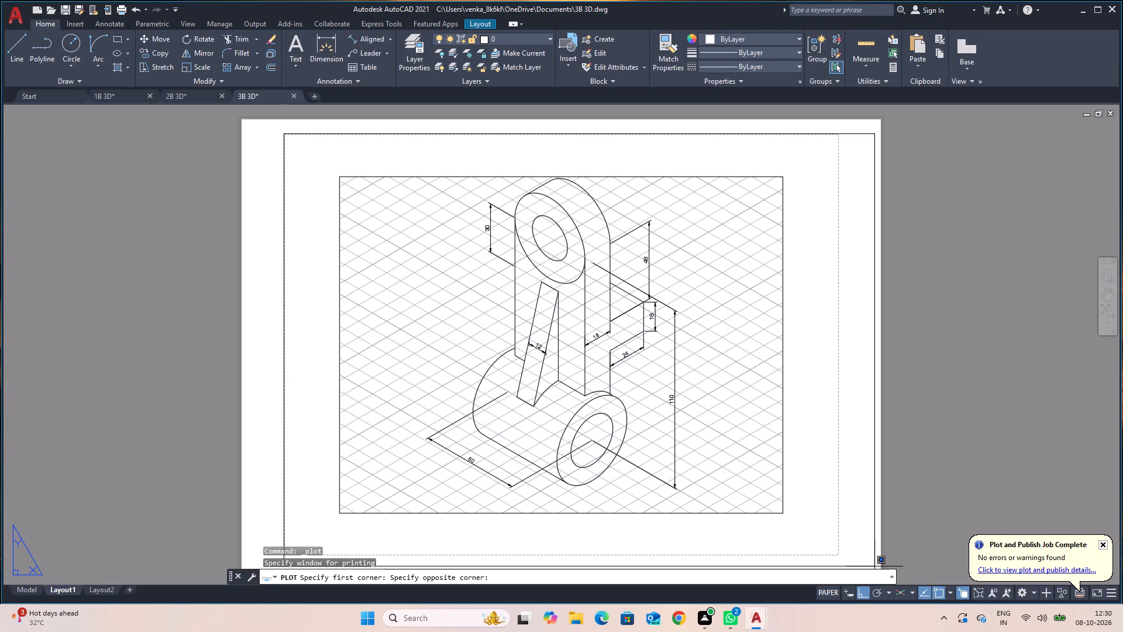
click(840, 557)
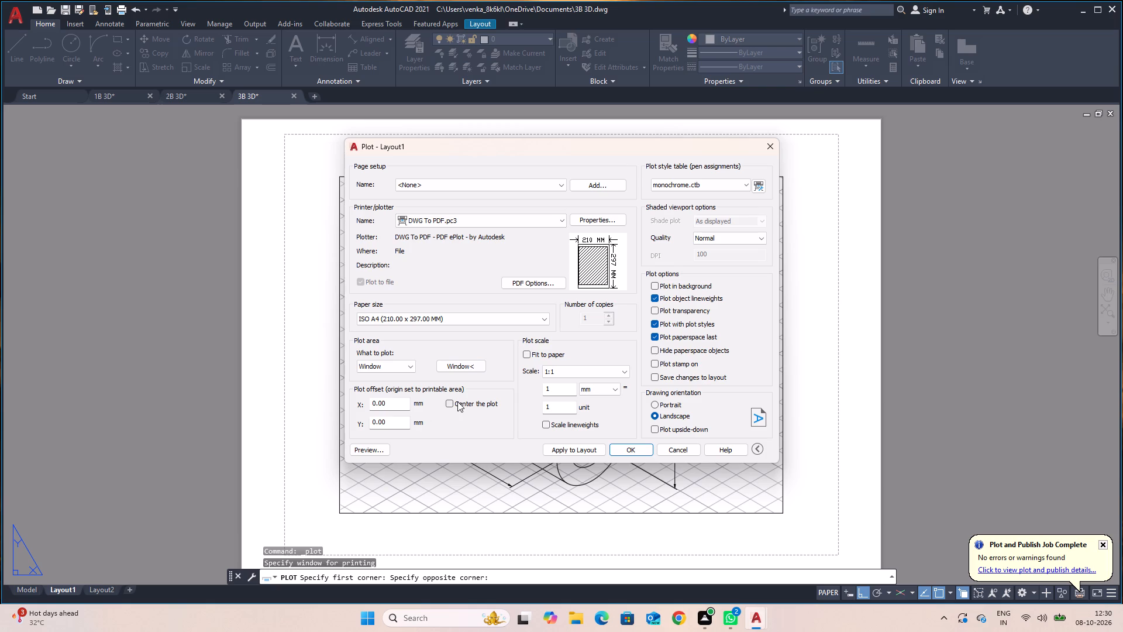
click(457, 401)
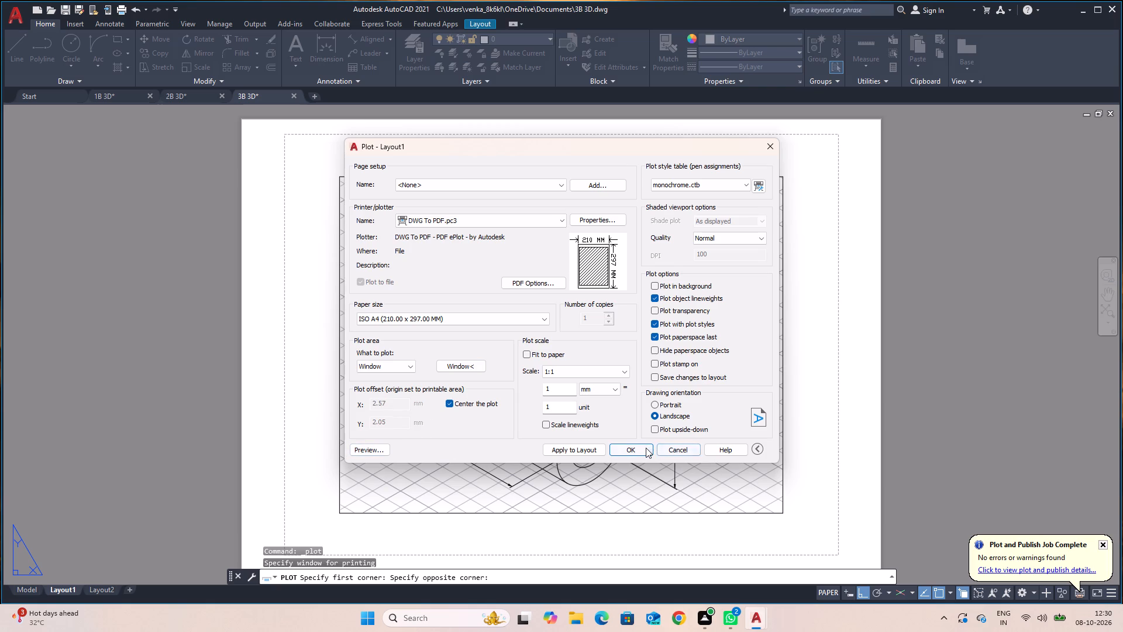
Plot the sheet to a PDF named 3B 3D on the Desktop and close the resulting PDF preview.
click(646, 448)
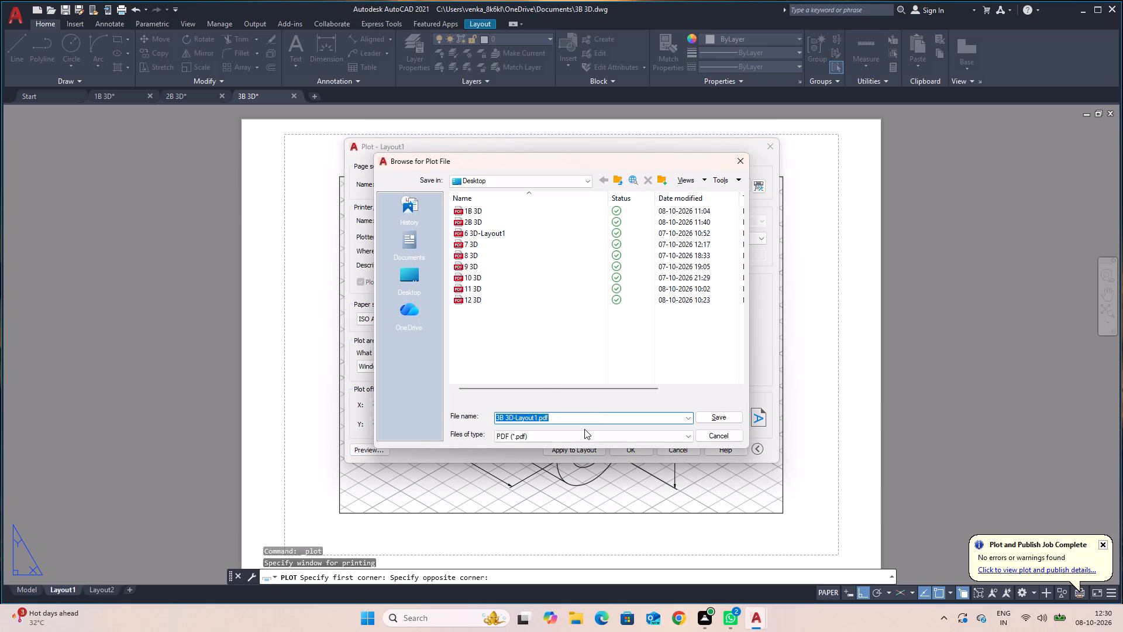
click(571, 417)
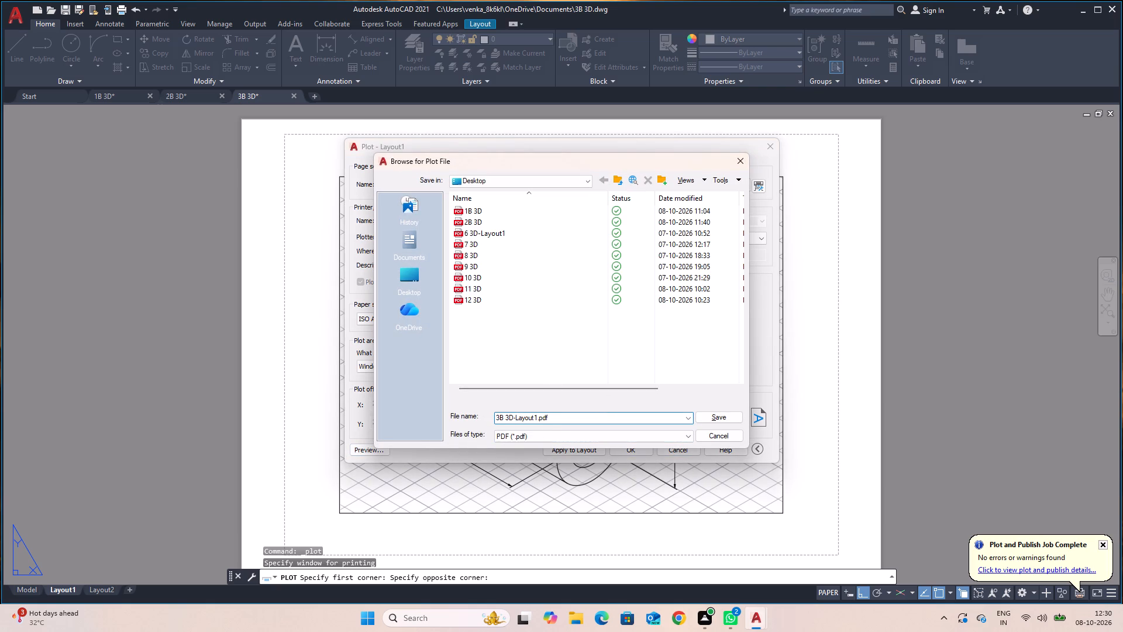
key(BackSpace)
key(BackSpace)
key(BackSpace)
key(BackSpace)
key(BackSpace)
key(BackSpace)
key(BackSpace)
key(BackSpace)
key(BackSpace)
key(BackSpace)
key(BackSpace)
key(BackSpace)
click(718, 420)
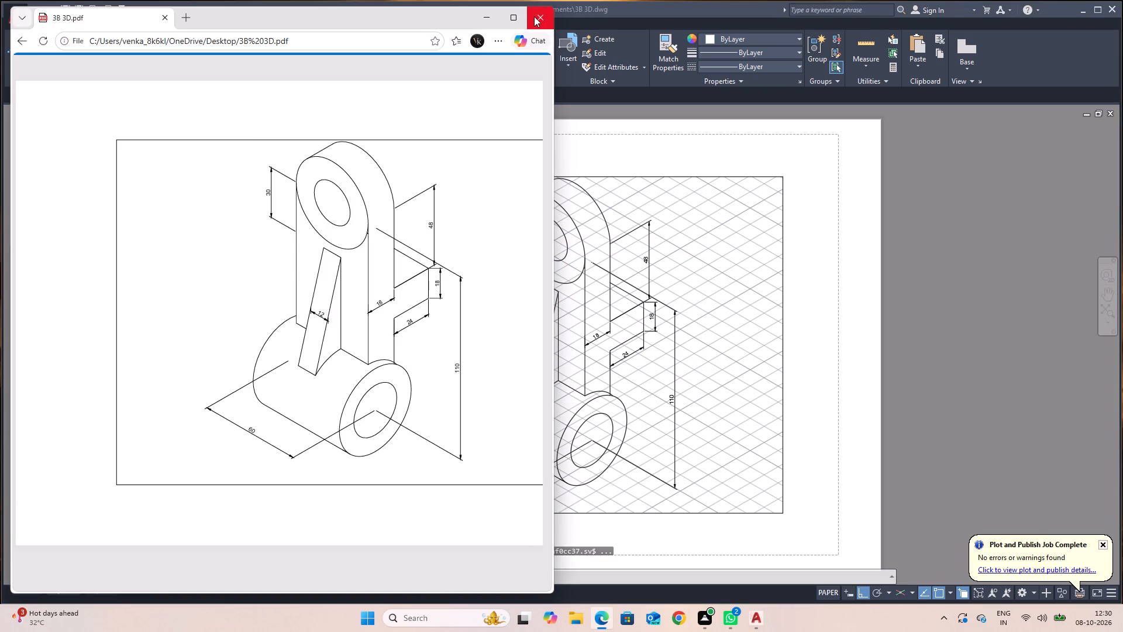
click(536, 15)
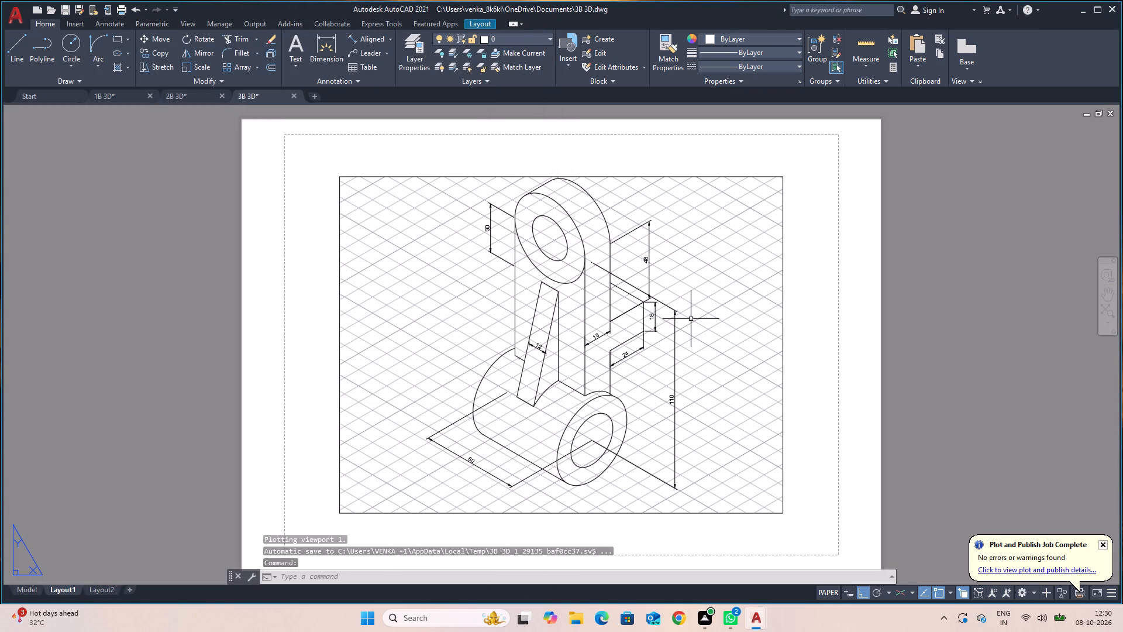